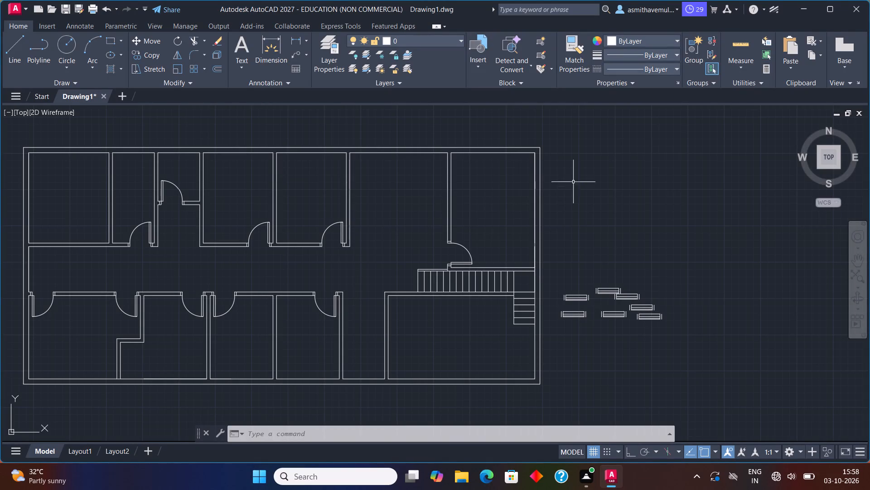
# Move the lower-left window symbol from the loose group beside the floor plan to the empty area below the plan's lower-right corner.
pyautogui.moveTo(631, 310); pyautogui.dragTo(669, 238, button='middle')
pyautogui.scroll(2, 648, 237)
pyautogui.moveTo(606, 248); pyautogui.dragTo(546, 289)
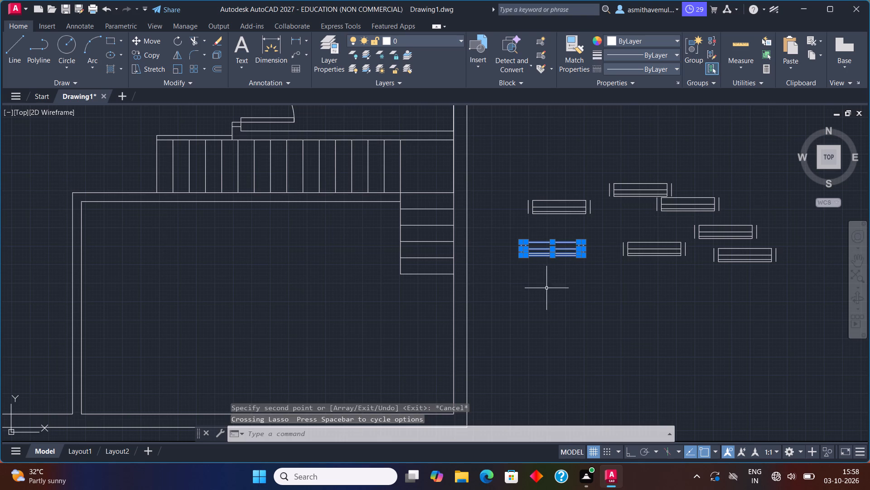
pyautogui.press('m')
pyautogui.press('Return')
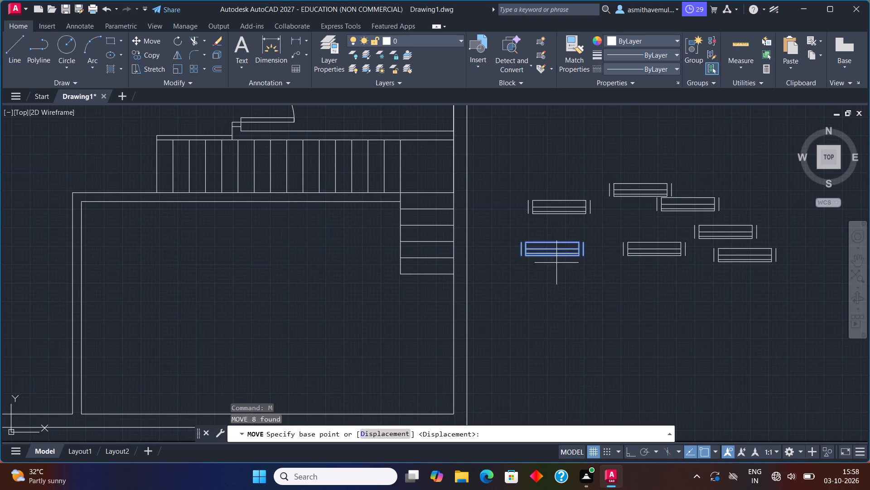
pyautogui.click(556, 256)
pyautogui.scroll(1, 560, 361)
pyautogui.moveTo(560, 361); pyautogui.dragTo(625, 245, button='middle')
pyautogui.scroll(-2, 625, 245)
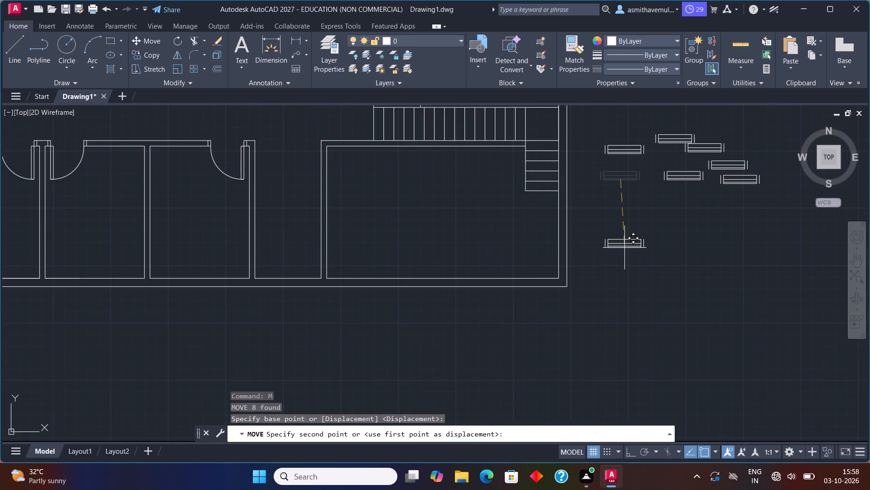
pyautogui.scroll(-1, 624, 250)
pyautogui.click(554, 324)
pyautogui.scroll(1, 554, 324)
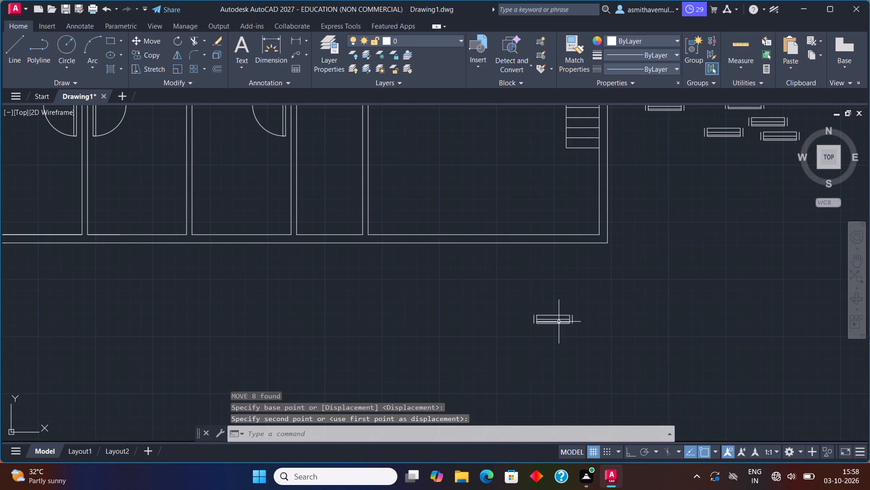
# With Ortho on, rotate the separated window symbol 180 degrees about the lower end of its right-hand end line.
pyautogui.moveTo(576, 314); pyautogui.dragTo(584, 373)
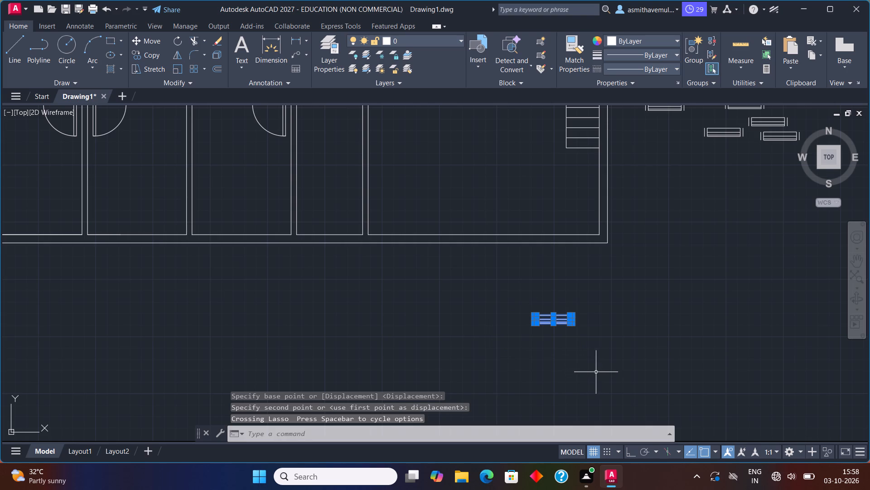
pyautogui.press('m')
pyautogui.press('BackSpace')
pyautogui.write('RO')
pyautogui.press('Return')
pyautogui.scroll(2, 576, 324)
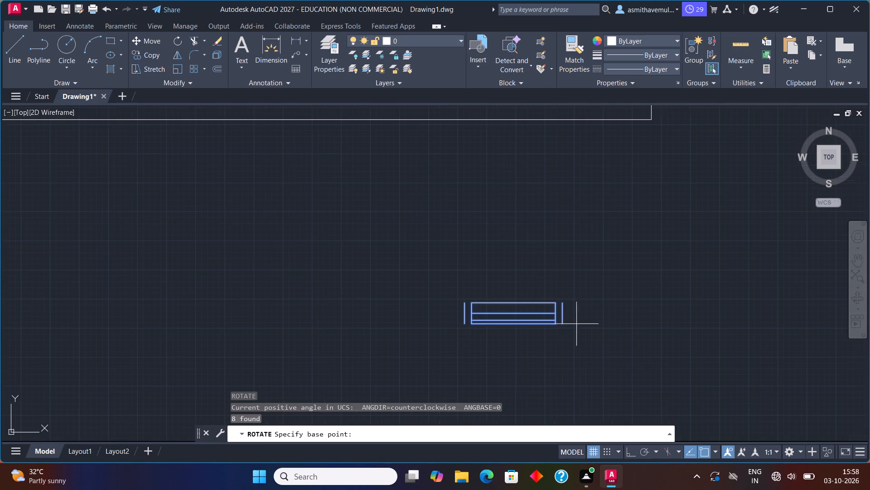
pyautogui.click(565, 327)
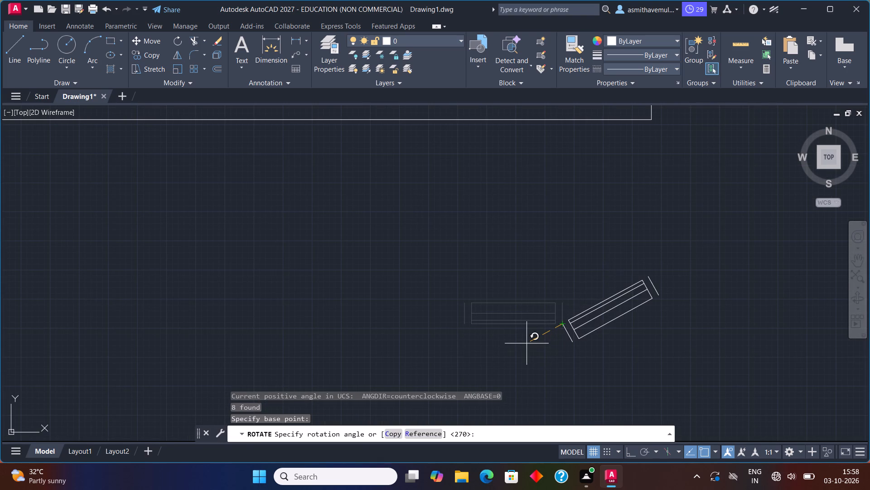
pyautogui.press('F8')
pyautogui.click(528, 343)
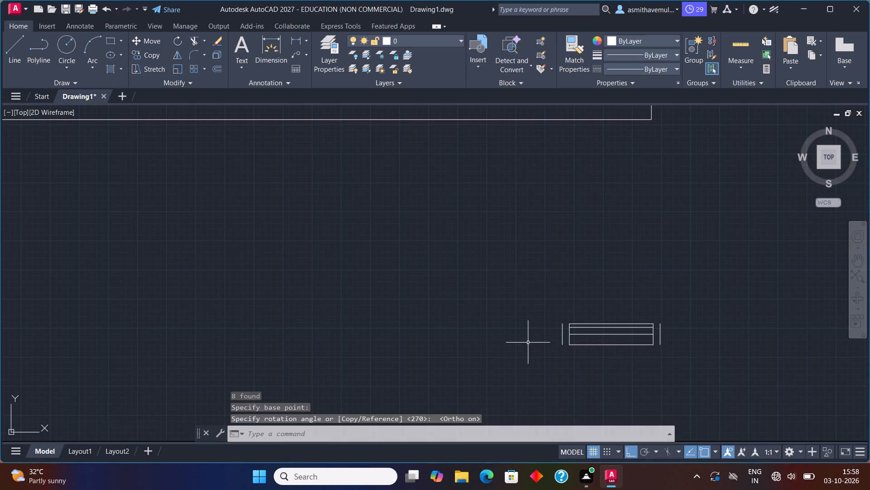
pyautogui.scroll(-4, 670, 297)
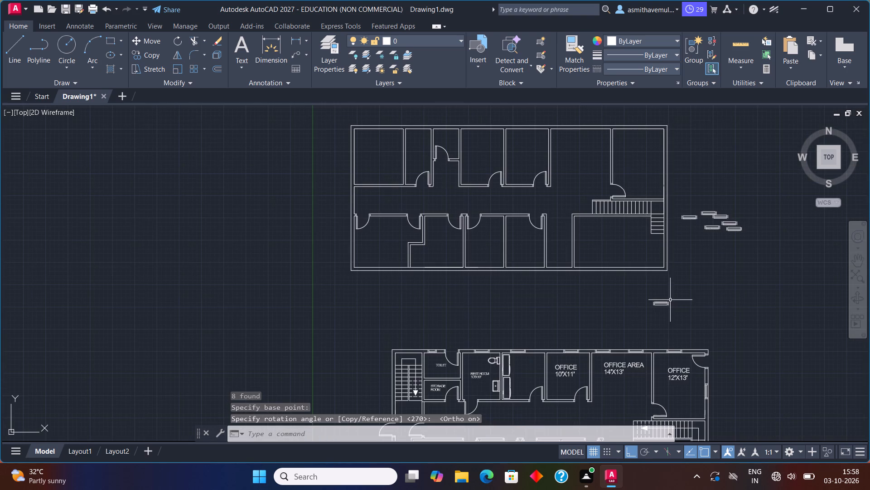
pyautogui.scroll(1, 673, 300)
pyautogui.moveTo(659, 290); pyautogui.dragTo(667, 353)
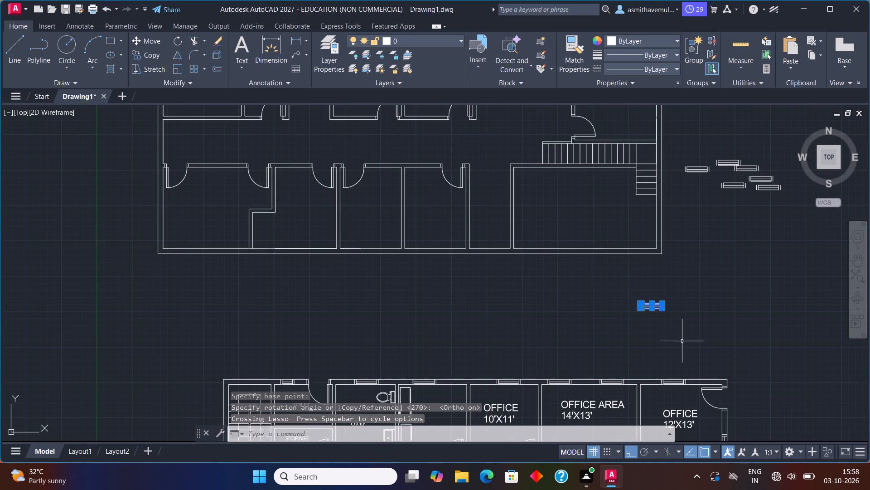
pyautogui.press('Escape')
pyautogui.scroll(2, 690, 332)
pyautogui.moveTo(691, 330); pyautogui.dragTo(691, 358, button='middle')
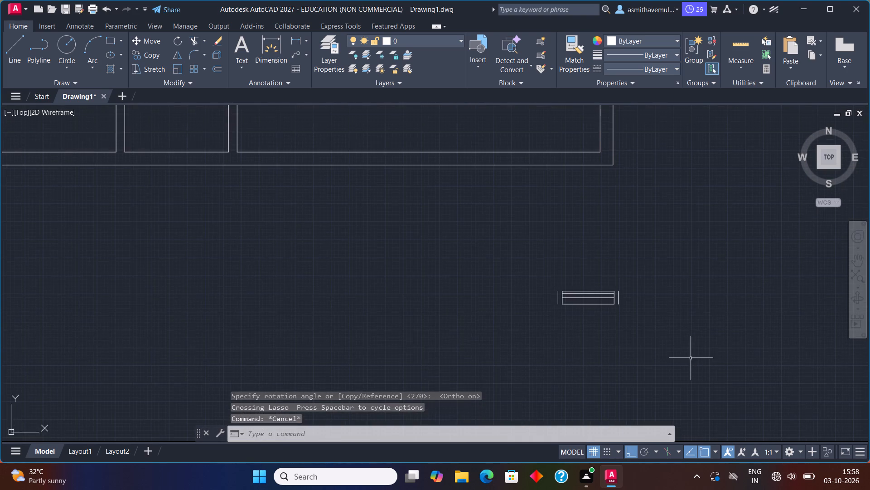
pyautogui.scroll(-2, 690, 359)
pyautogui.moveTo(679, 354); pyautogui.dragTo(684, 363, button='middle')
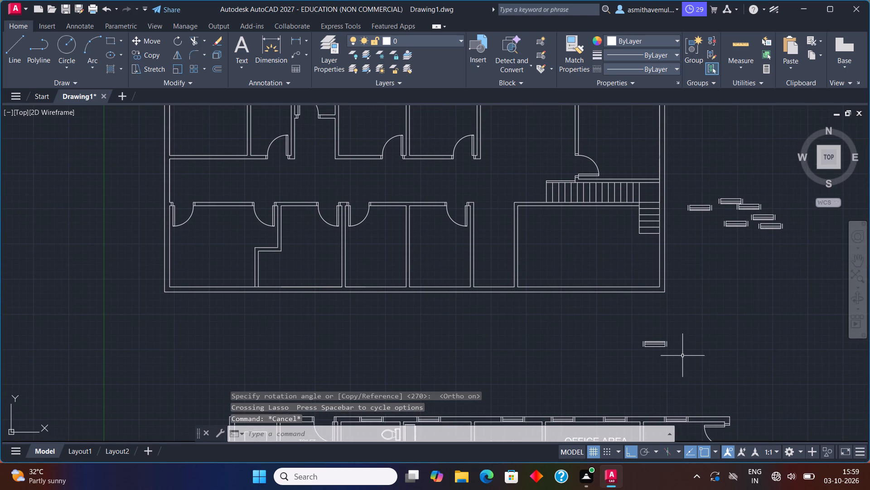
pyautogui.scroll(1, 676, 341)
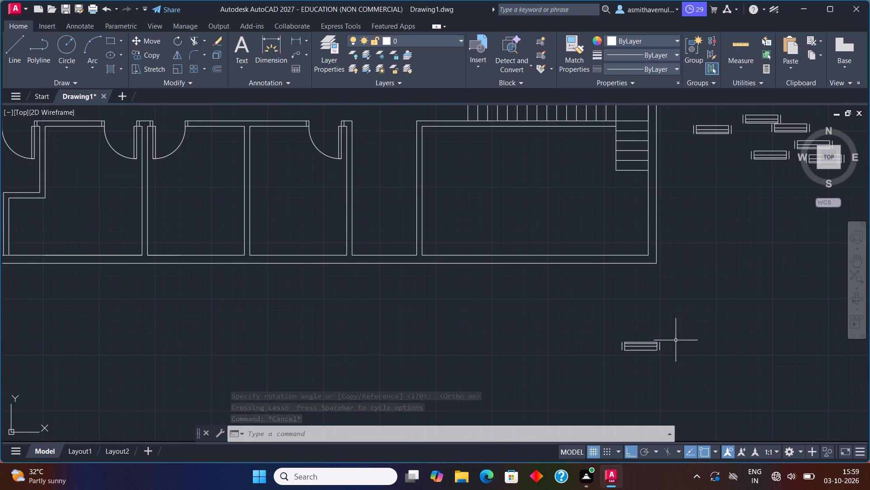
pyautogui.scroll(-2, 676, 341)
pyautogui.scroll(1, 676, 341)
# With Ortho off, move the rotated window symbol by its upper-left end into the bottom exterior wall of the lower-left room.
pyautogui.moveTo(676, 344); pyautogui.dragTo(654, 329)
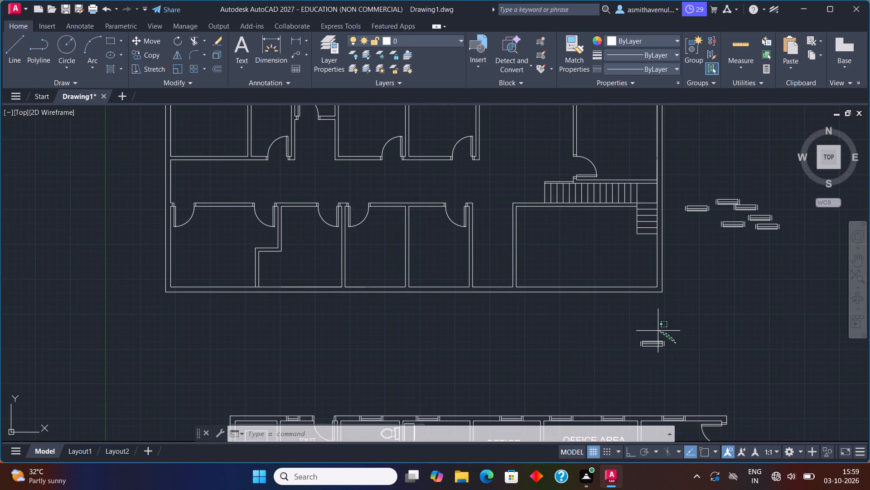
pyautogui.moveTo(654, 329); pyautogui.dragTo(606, 380)
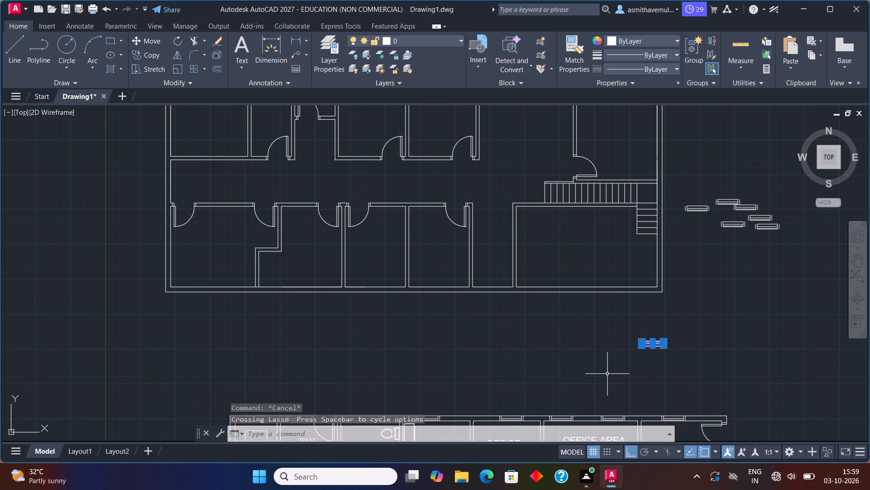
pyautogui.press('F8')
pyautogui.press('m')
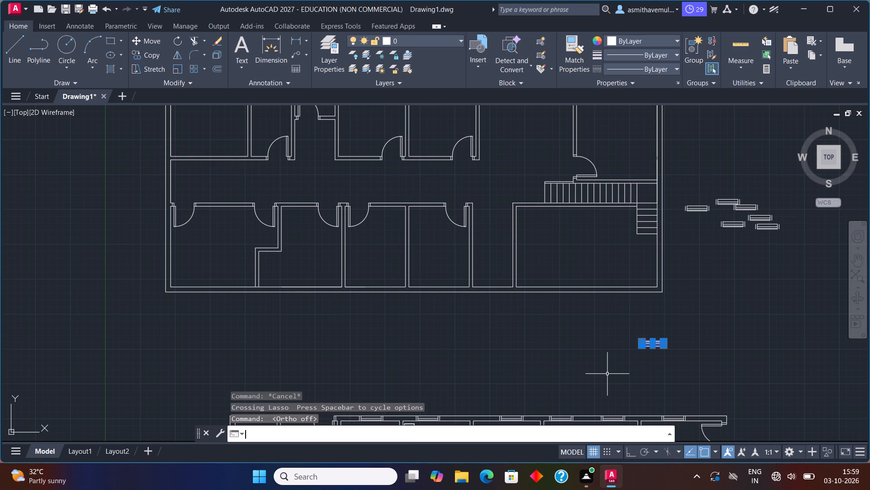
pyautogui.press('Return')
pyautogui.scroll(1, 641, 349)
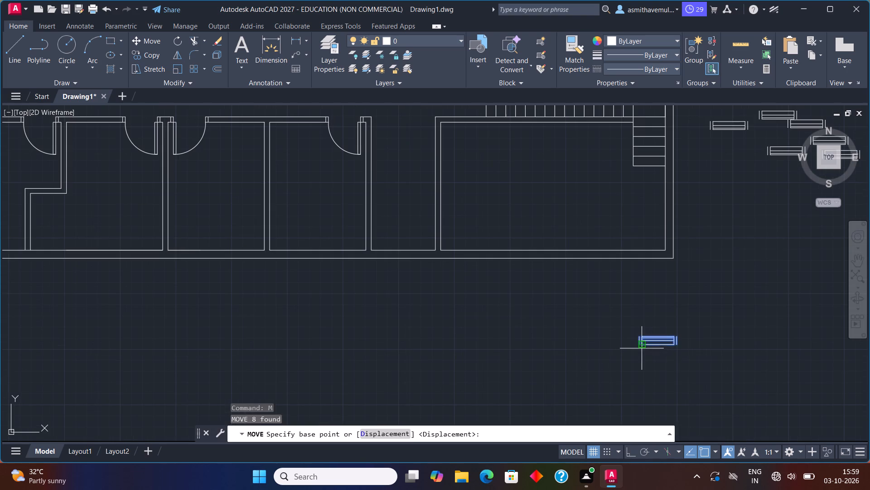
pyautogui.click(634, 338)
pyautogui.moveTo(227, 285); pyautogui.dragTo(242, 287, button='middle')
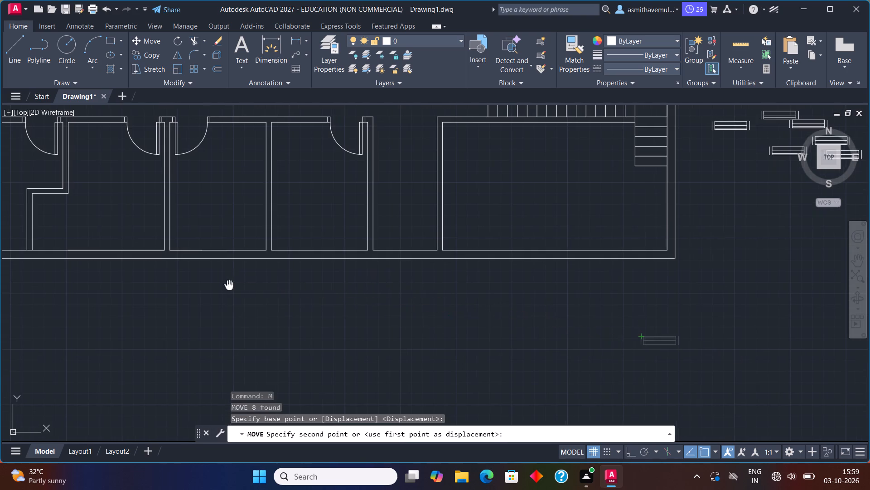
pyautogui.moveTo(242, 287); pyautogui.dragTo(422, 333, button='middle')
pyautogui.scroll(1, 127, 289)
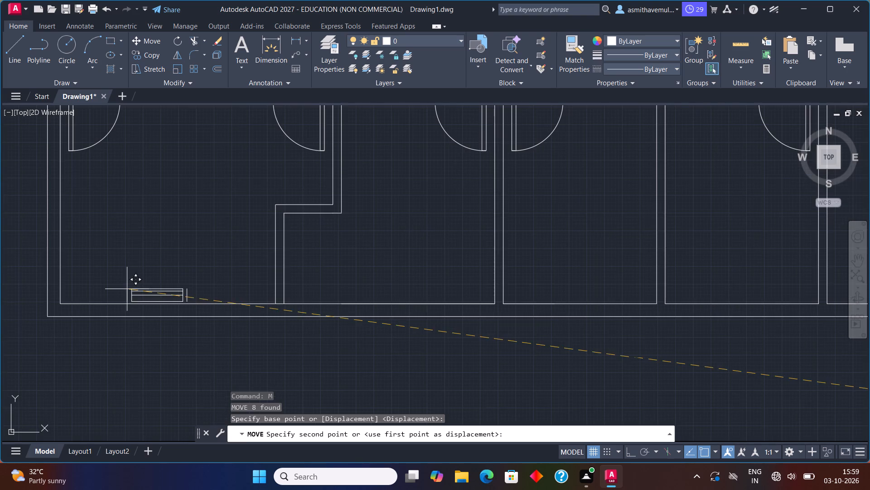
pyautogui.moveTo(127, 289); pyautogui.dragTo(209, 306, button='middle')
pyautogui.scroll(1, 207, 328)
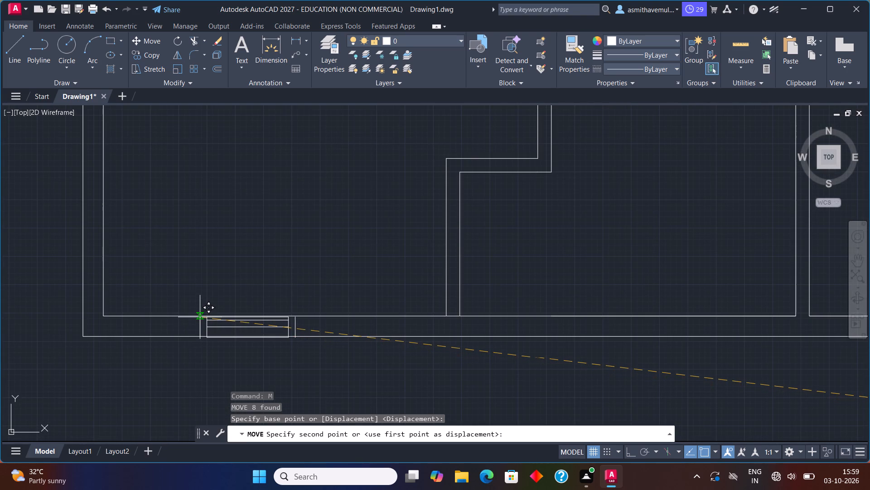
pyautogui.scroll(2, 200, 317)
pyautogui.click(200, 317)
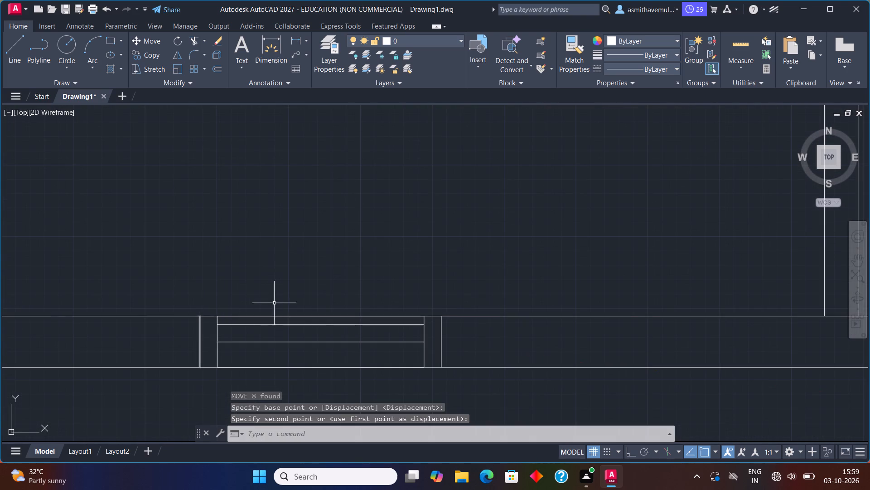
# Draw a rectangle 3' long and 9" wide in the empty area below the floor plan.
pyautogui.scroll(-1, 305, 314)
pyautogui.scroll(-5, 357, 328)
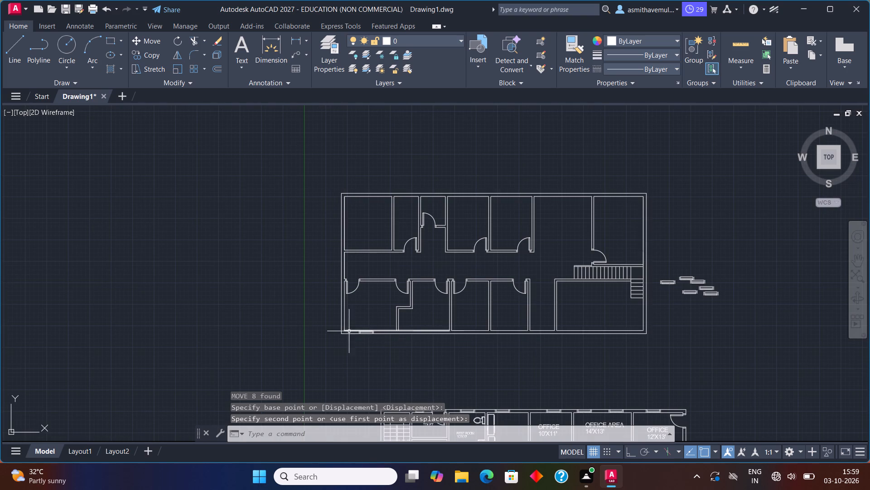
pyautogui.scroll(5, 348, 331)
pyautogui.scroll(-5, 383, 332)
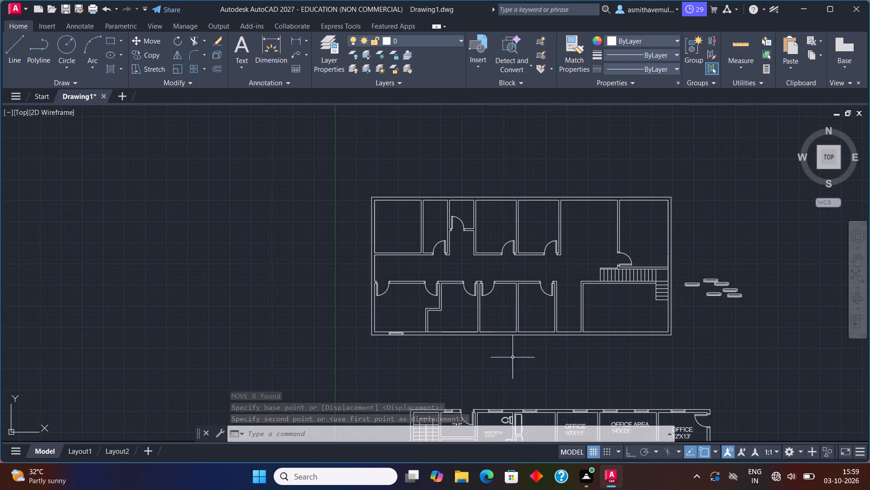
pyautogui.moveTo(568, 375); pyautogui.dragTo(430, 343, button='middle')
pyautogui.scroll(1, 442, 339)
pyautogui.press('r')
pyautogui.write('EC')
pyautogui.press('Return')
pyautogui.click(449, 350)
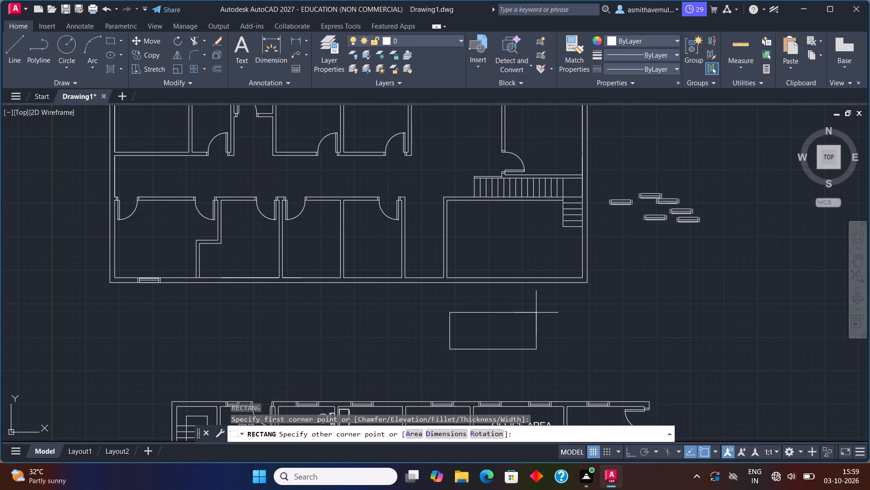
pyautogui.press('d')
pyautogui.press('Return')
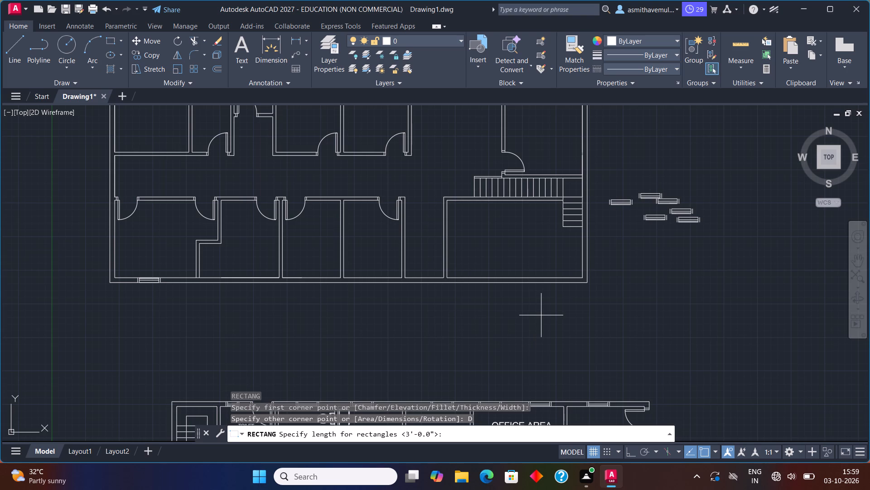
pyautogui.write("3'")
pyautogui.press('Return')
pyautogui.write('9"')
pyautogui.press('Return')
pyautogui.click(544, 328)
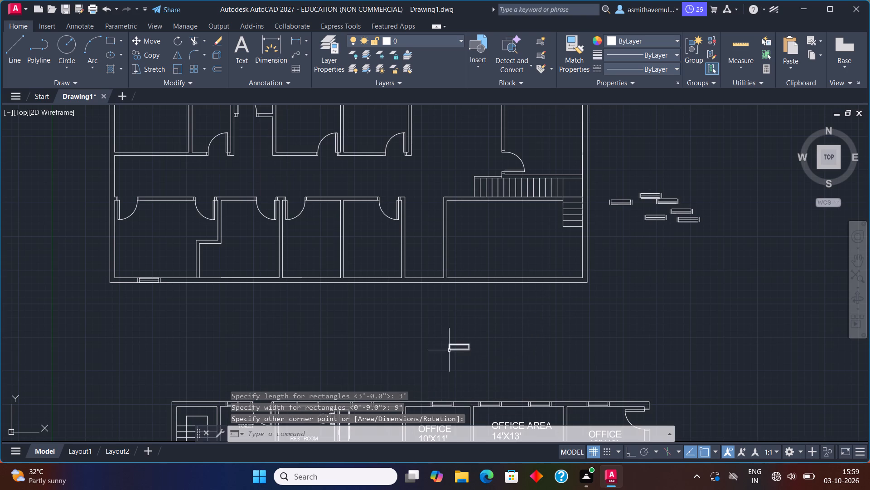
# Explode the new 3' by 9" rectangle into separate lines.
pyautogui.scroll(2, 449, 351)
pyautogui.moveTo(449, 350); pyautogui.dragTo(465, 328, button='middle')
pyautogui.scroll(1, 471, 327)
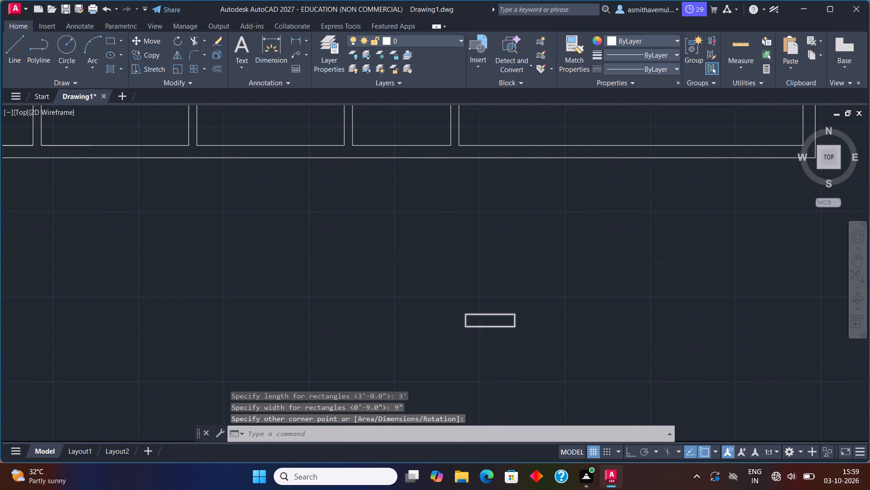
pyautogui.click(471, 327)
pyautogui.press('x')
pyautogui.press('Return')
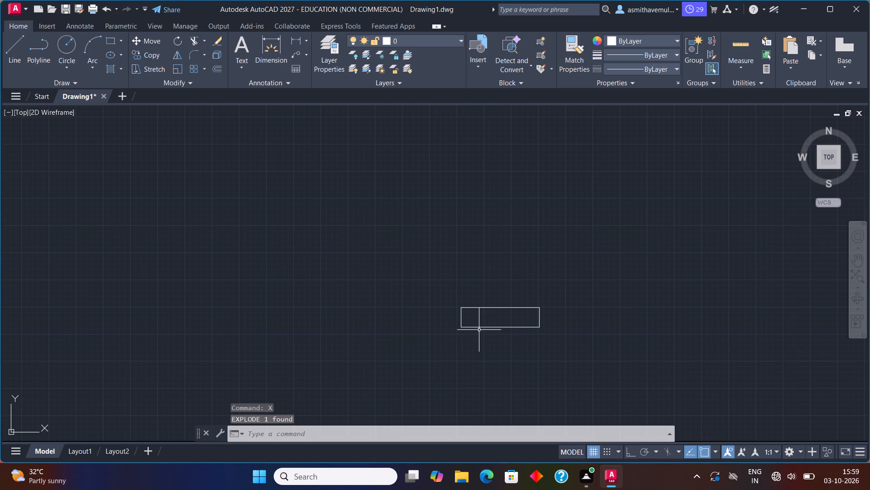
# Draw a horizontal centre line between the midpoints of the exploded rectangle's two short sides.
pyautogui.press('l')
pyautogui.press('Return')
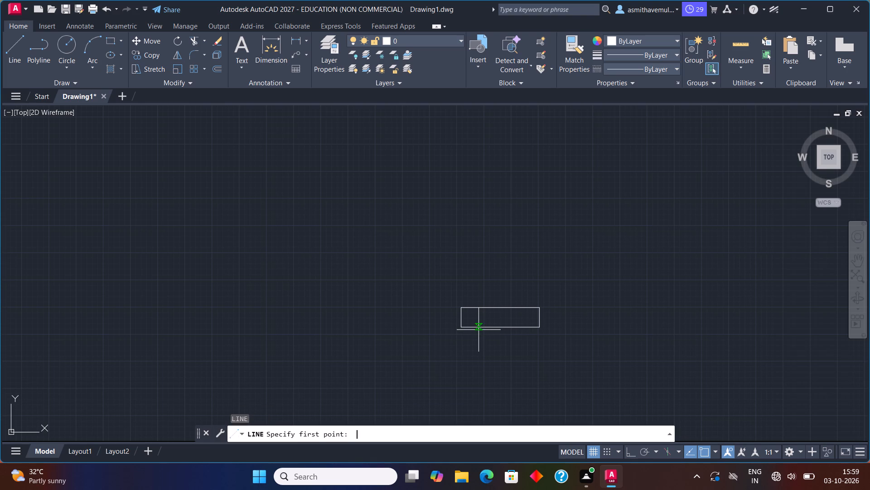
pyautogui.scroll(1, 457, 297)
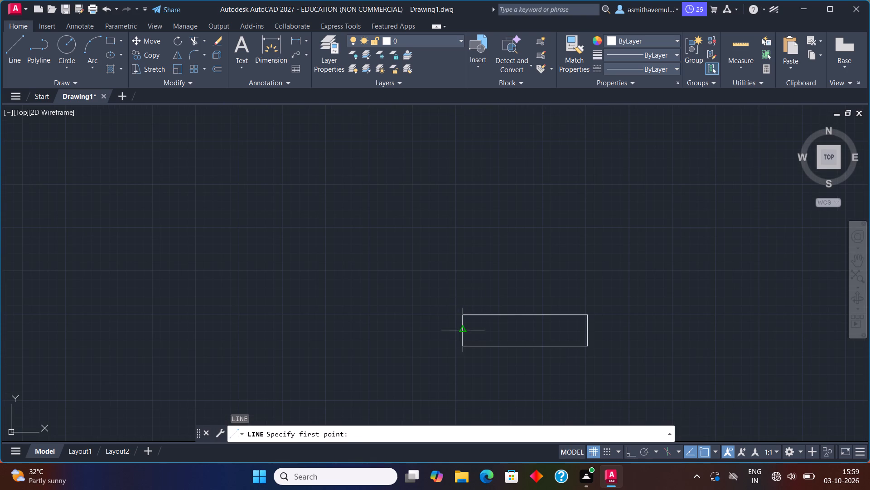
pyautogui.click(463, 330)
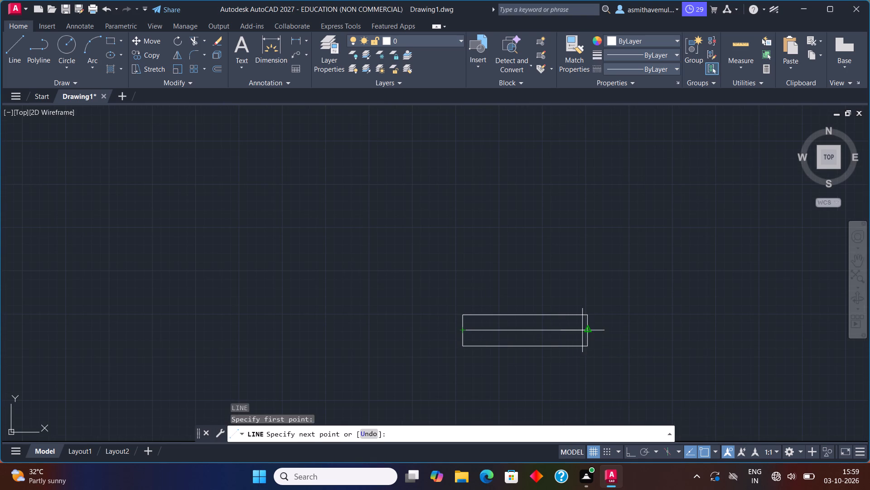
pyautogui.click(591, 332)
pyautogui.press('Escape')
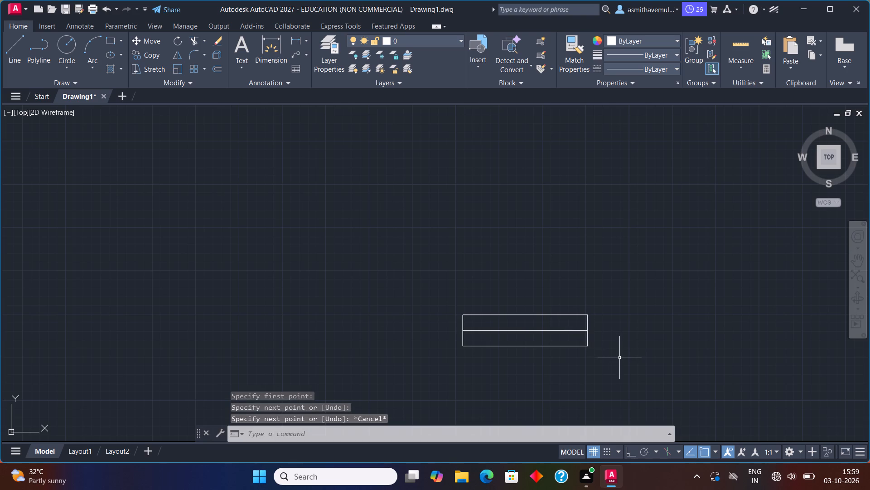
pyautogui.click(583, 347)
pyautogui.press('Escape')
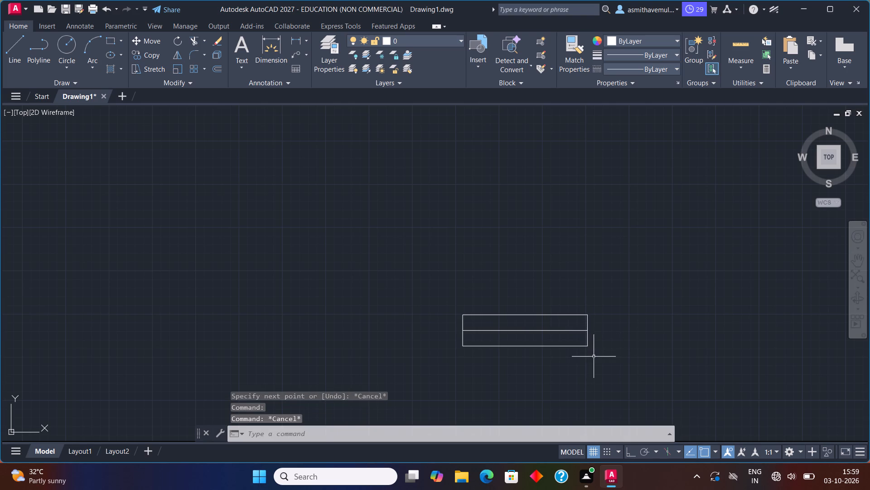
# Offset the rectangle's two short sides 3" outward and its centre line 3" toward the upper long side.
pyautogui.press('o')
pyautogui.press('Return')
pyautogui.press('3')
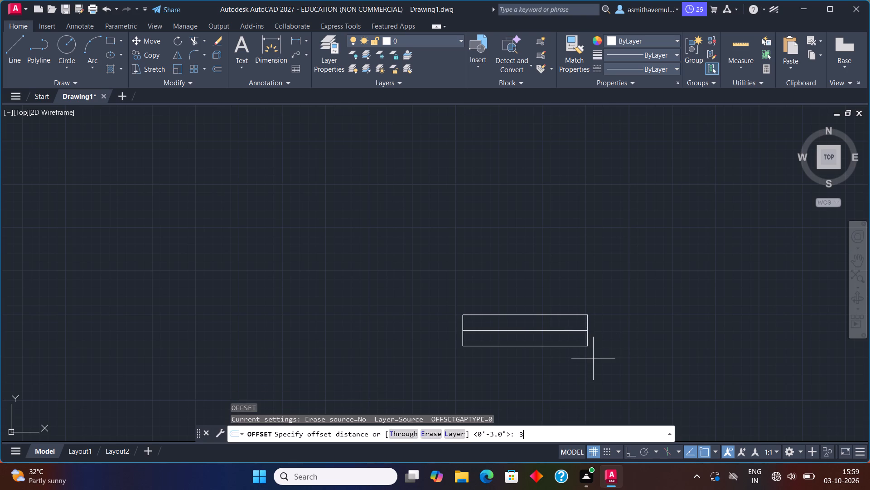
pyautogui.hotkey('shift', '"')
pyautogui.press('Return')
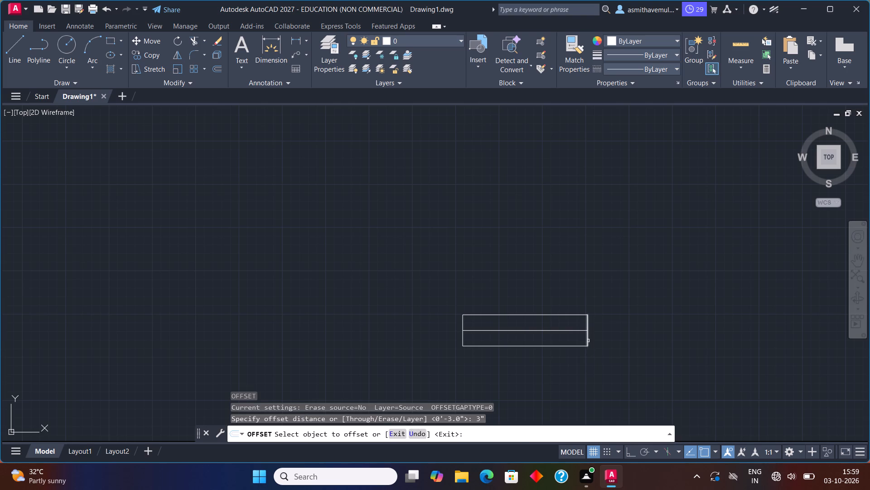
pyautogui.click(588, 341)
pyautogui.click(603, 335)
pyautogui.click(462, 338)
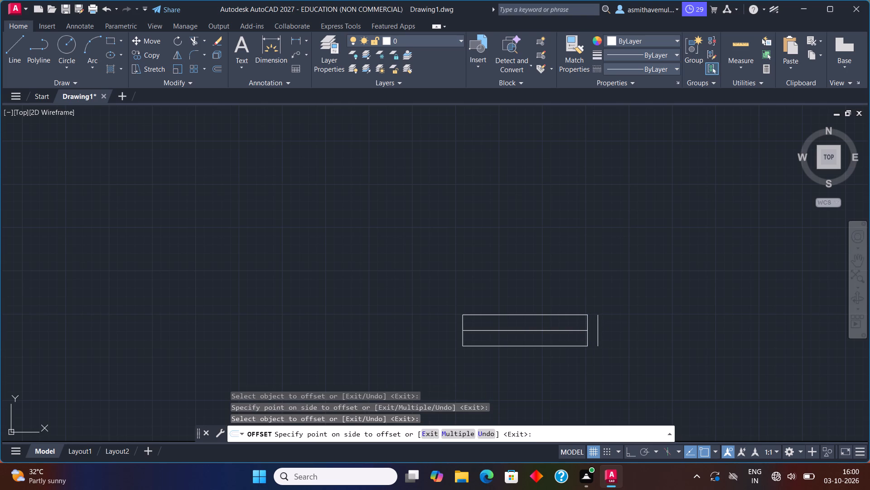
pyautogui.click(338, 336)
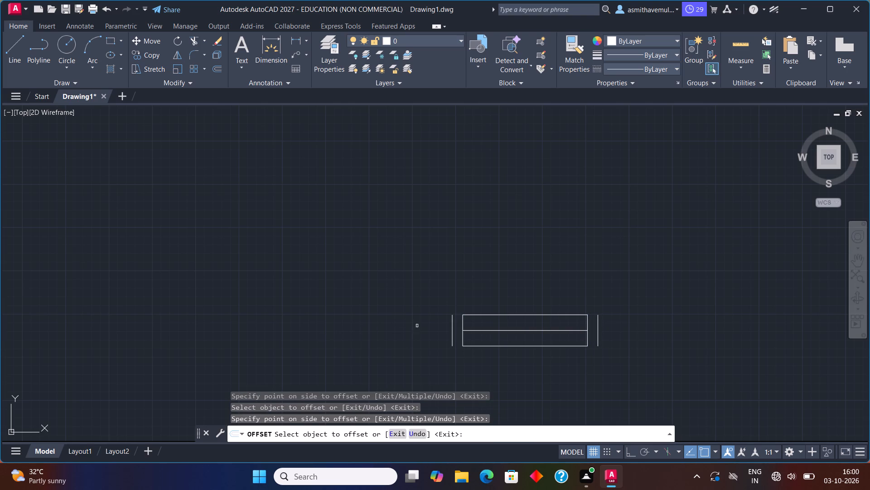
pyautogui.click(537, 332)
pyautogui.click(537, 324)
pyautogui.press('Escape')
# Move the whole new window symbol by its upper-left end onto the bottom exterior wall's inner line in the second room from the left.
pyautogui.moveTo(609, 302); pyautogui.dragTo(351, 303)
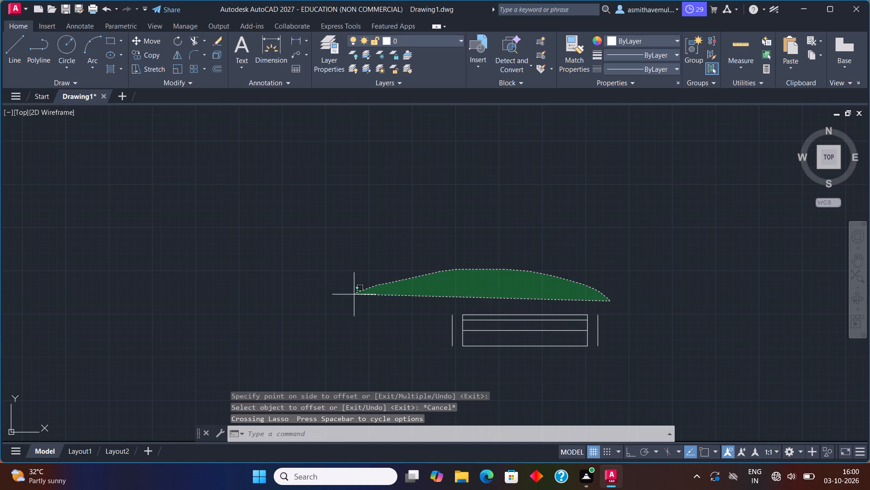
pyautogui.moveTo(351, 303); pyautogui.dragTo(613, 377)
pyautogui.press('m')
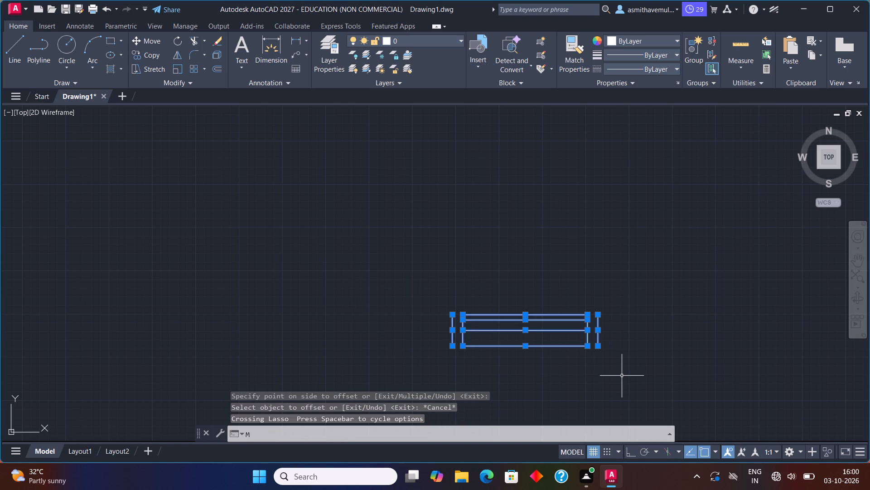
pyautogui.press('Return')
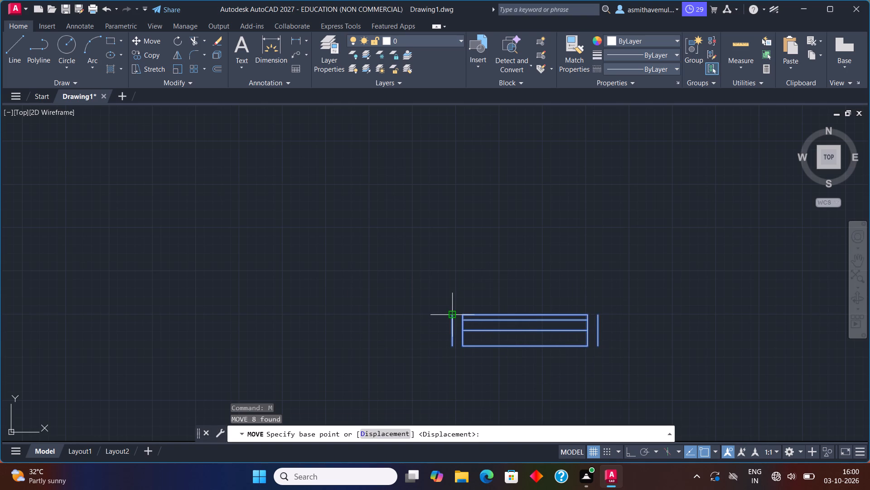
pyautogui.click(451, 318)
pyautogui.scroll(-2, 240, 254)
pyautogui.moveTo(229, 267); pyautogui.dragTo(463, 380, button='middle')
pyautogui.scroll(-2, 244, 273)
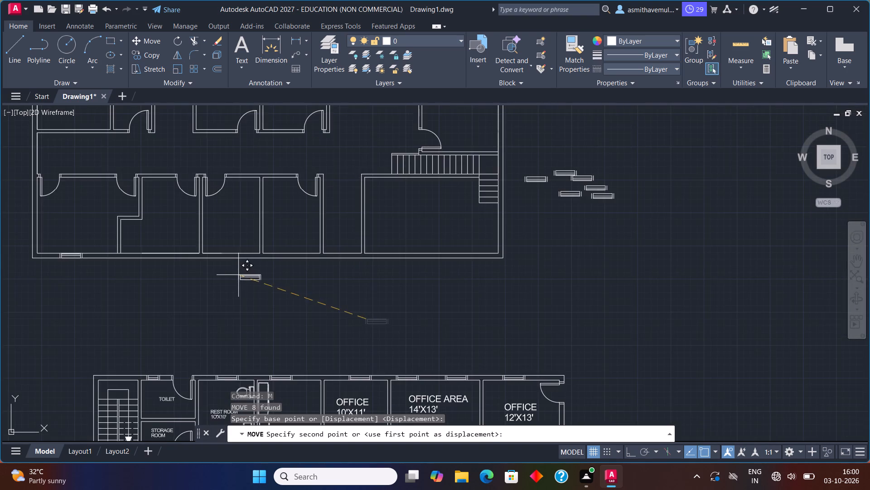
pyautogui.moveTo(237, 278); pyautogui.dragTo(381, 328, button='middle')
pyautogui.scroll(3, 272, 323)
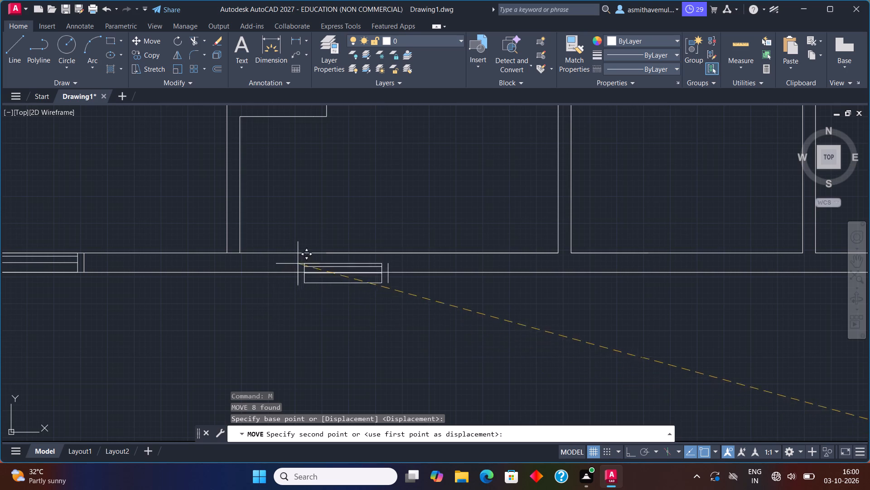
pyautogui.scroll(1, 331, 256)
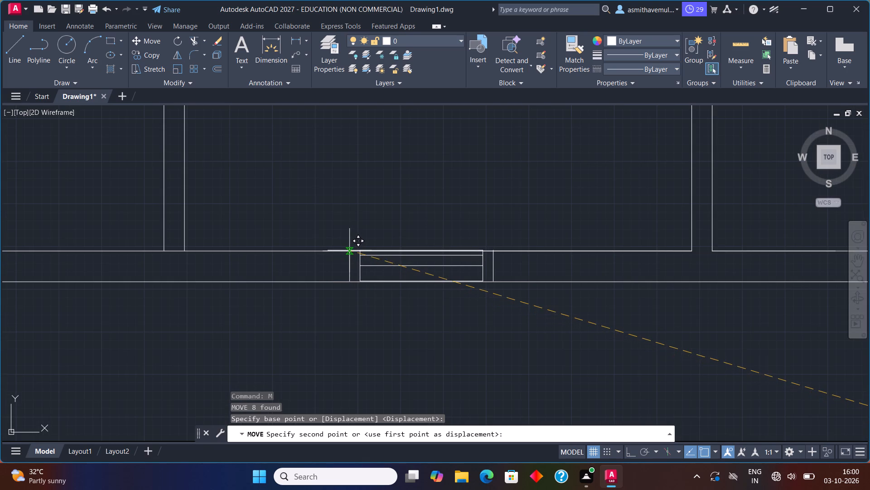
pyautogui.scroll(3, 350, 251)
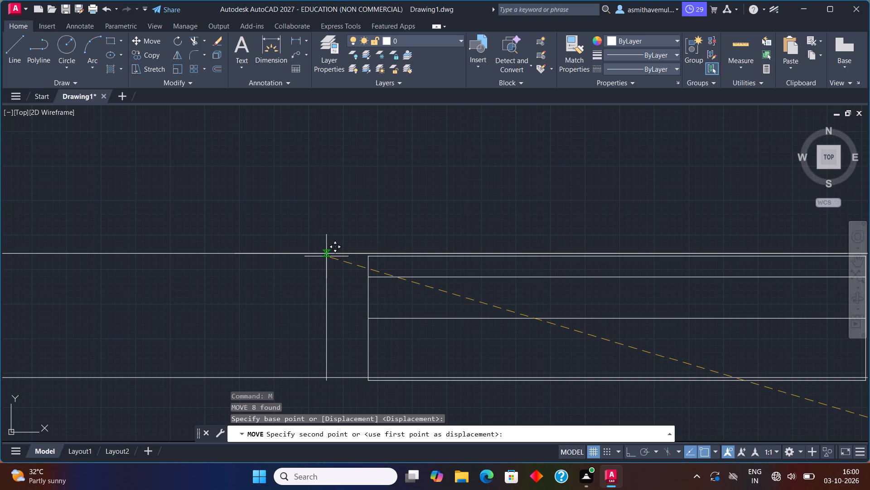
pyautogui.scroll(-5, 326, 257)
pyautogui.scroll(2, 329, 251)
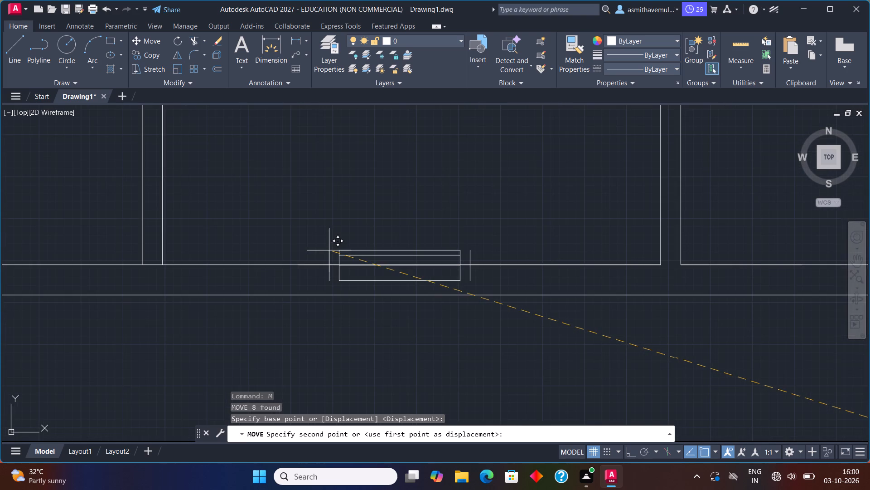
pyautogui.scroll(3, 331, 255)
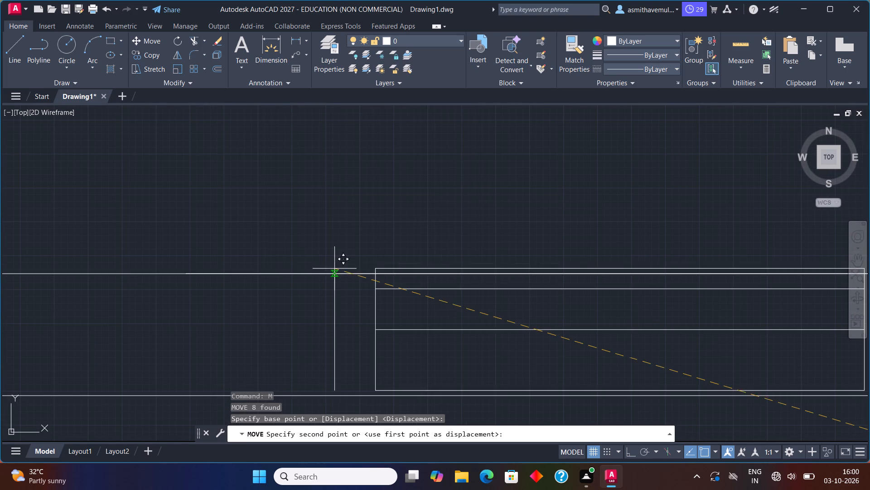
pyautogui.click(334, 275)
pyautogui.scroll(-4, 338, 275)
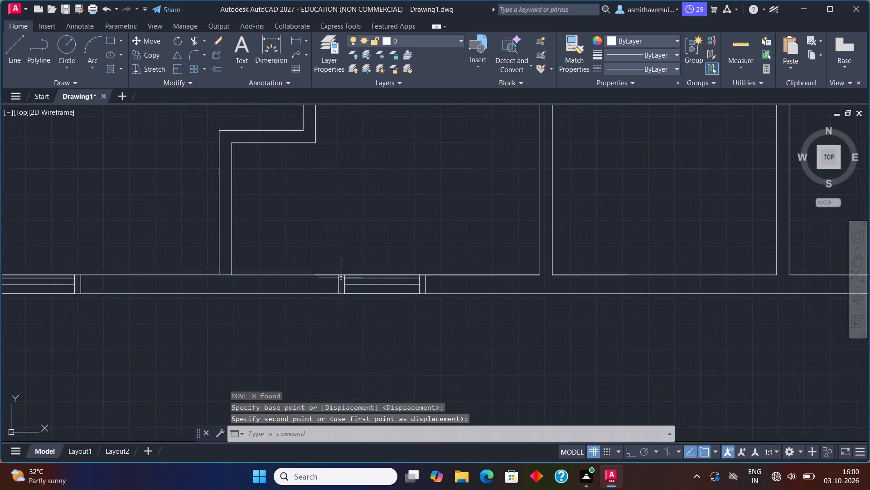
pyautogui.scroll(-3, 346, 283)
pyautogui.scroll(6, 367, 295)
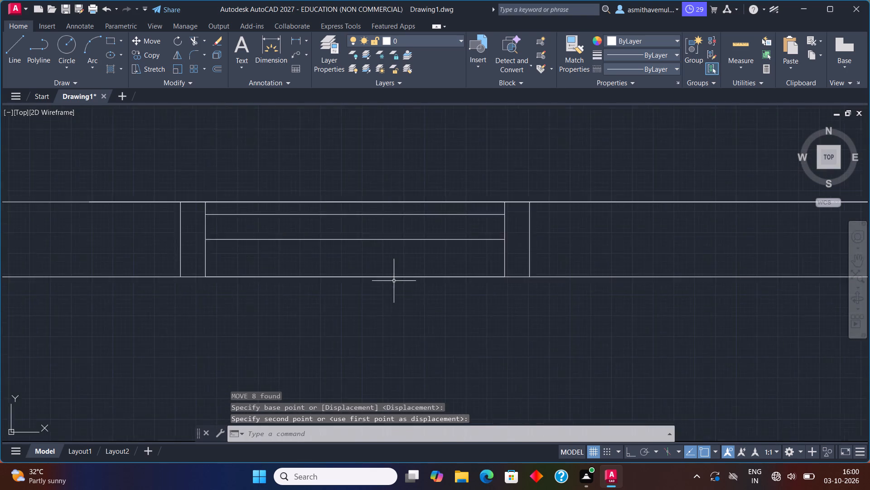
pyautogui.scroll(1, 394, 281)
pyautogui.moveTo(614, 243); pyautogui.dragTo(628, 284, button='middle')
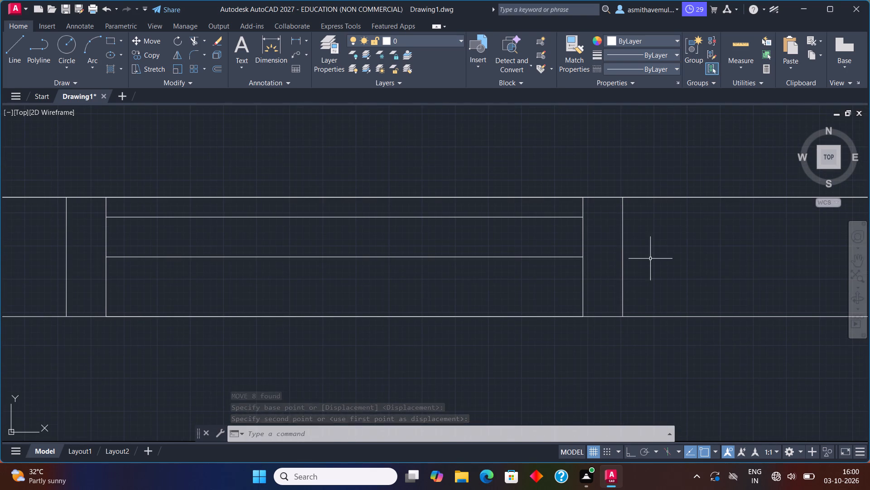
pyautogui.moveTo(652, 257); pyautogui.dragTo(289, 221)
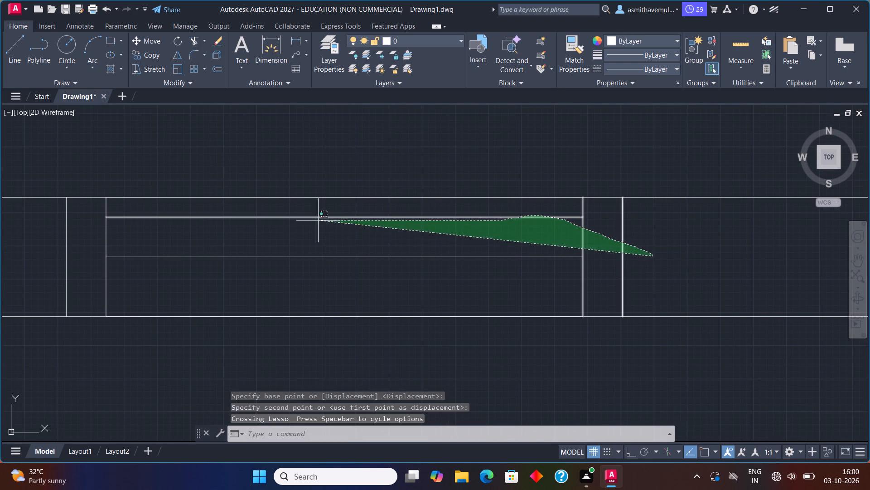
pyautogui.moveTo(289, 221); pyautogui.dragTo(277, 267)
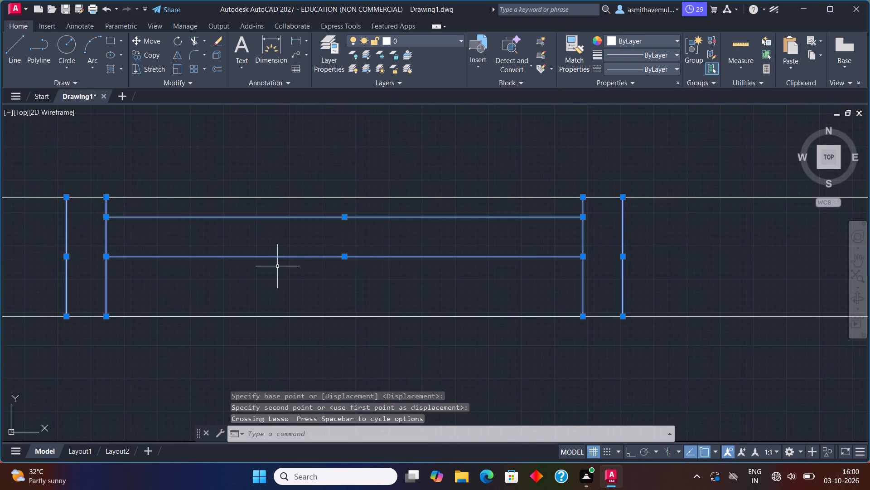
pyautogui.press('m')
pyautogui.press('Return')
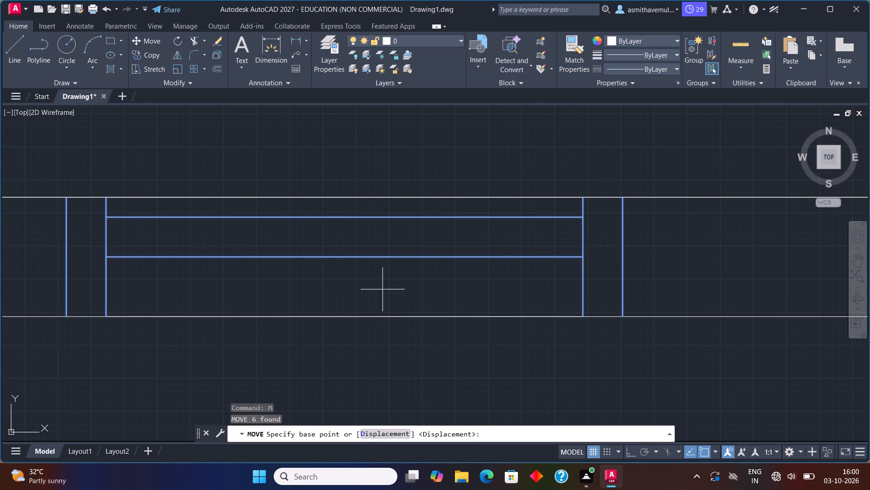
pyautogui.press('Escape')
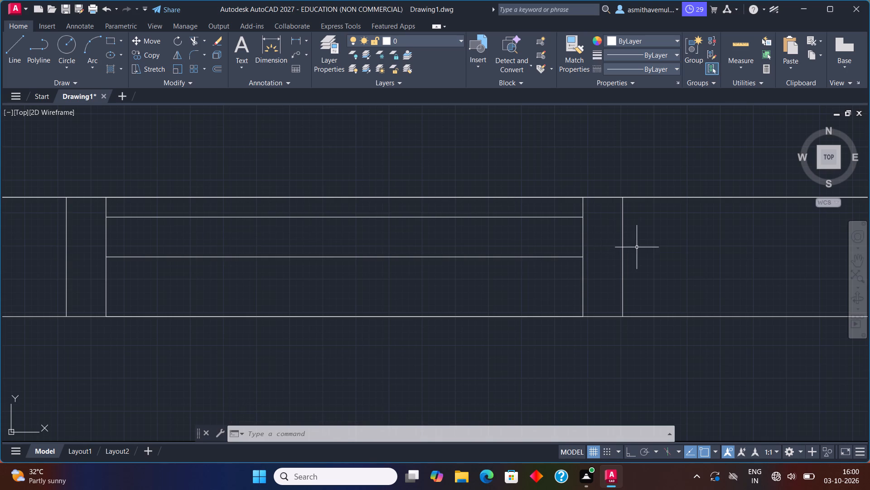
# Copy the second room's window lines by their upper-left end into the bottom exterior wall of the third room from the left.
pyautogui.moveTo(644, 244); pyautogui.dragTo(381, 218)
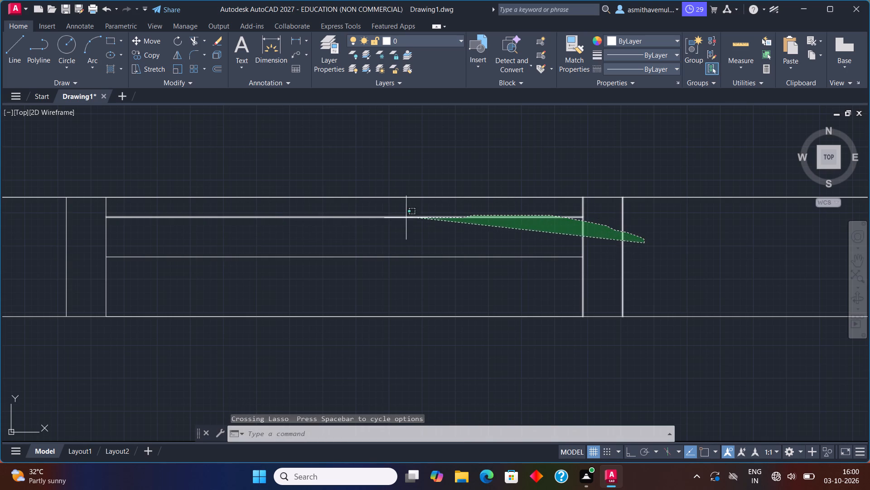
pyautogui.moveTo(381, 218); pyautogui.dragTo(56, 252)
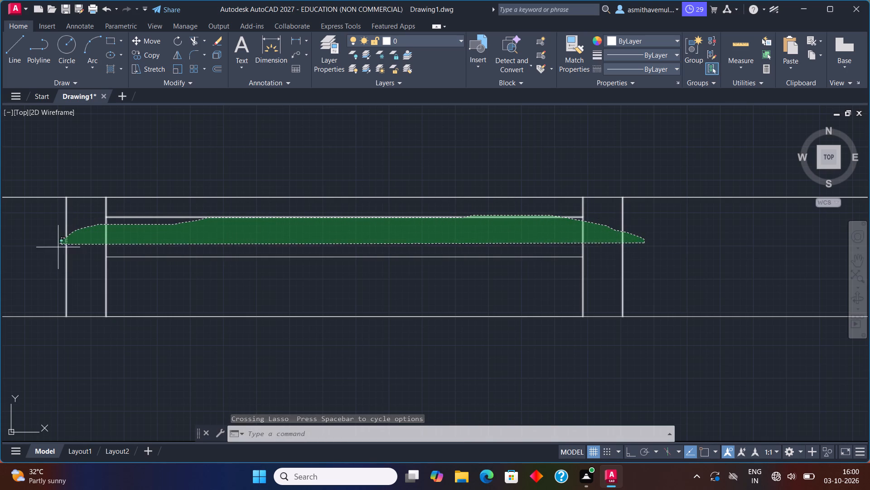
pyautogui.moveTo(56, 252); pyautogui.dragTo(288, 288)
pyautogui.press('c')
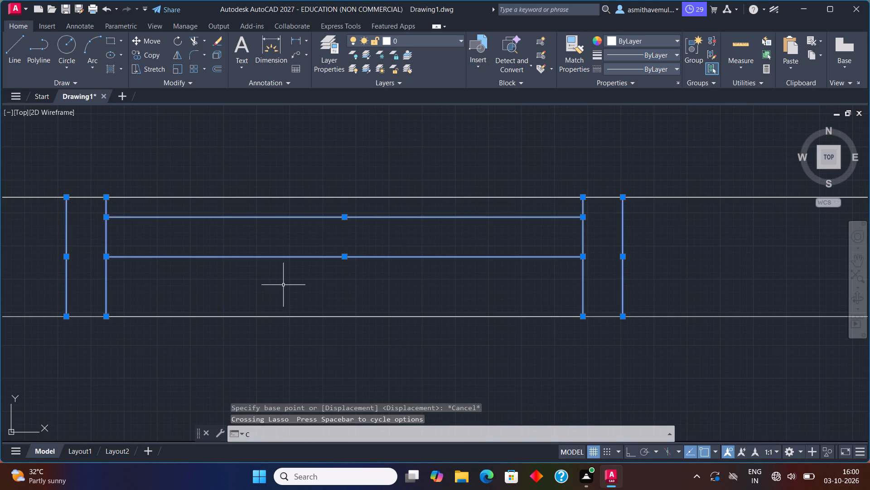
pyautogui.press('o')
pyautogui.press('p')
pyautogui.press('u')
pyautogui.press('BackSpace')
pyautogui.press('y')
pyautogui.press('Return')
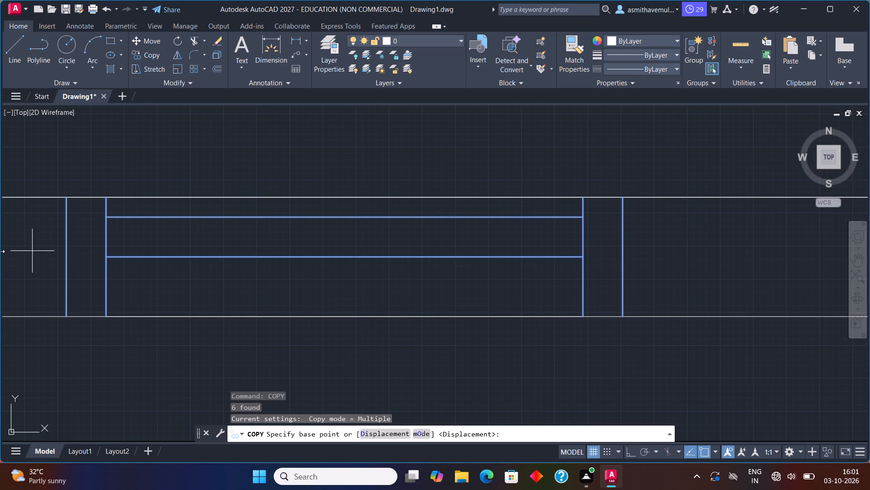
pyautogui.click(66, 198)
pyautogui.scroll(-1, 477, 235)
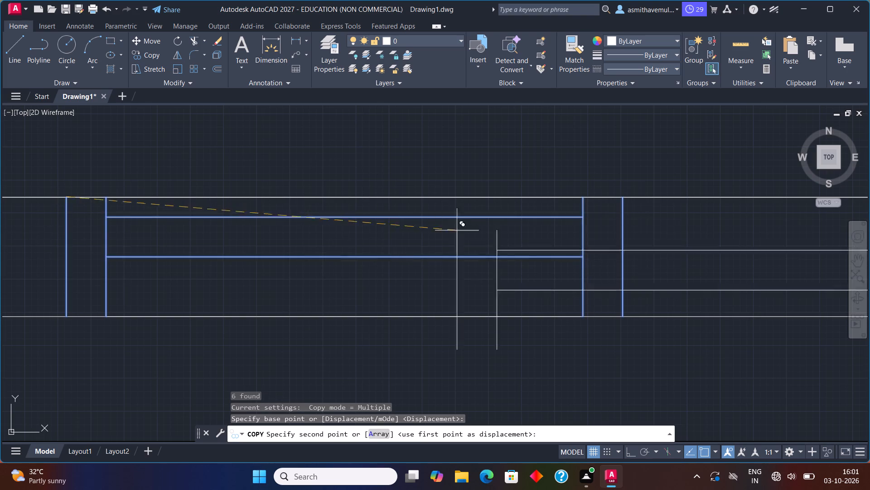
pyautogui.scroll(-4, 478, 235)
pyautogui.moveTo(551, 271); pyautogui.dragTo(190, 359, button='middle')
pyautogui.scroll(1, 295, 301)
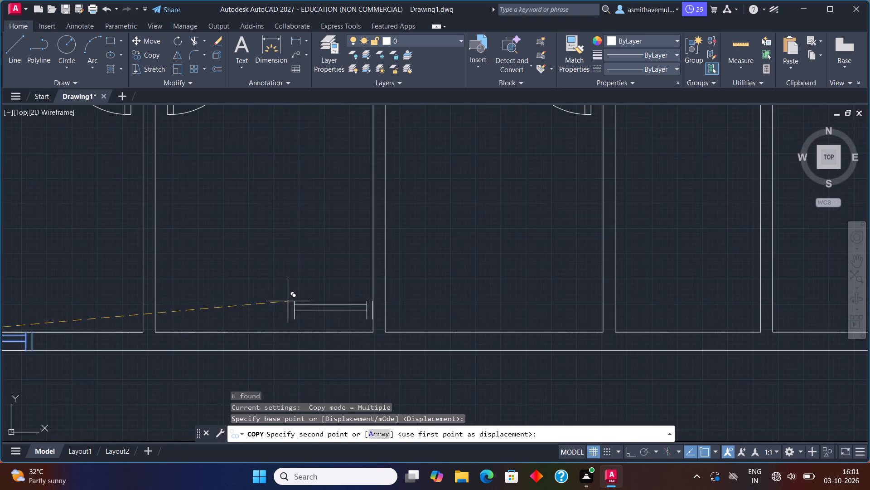
pyautogui.scroll(3, 247, 337)
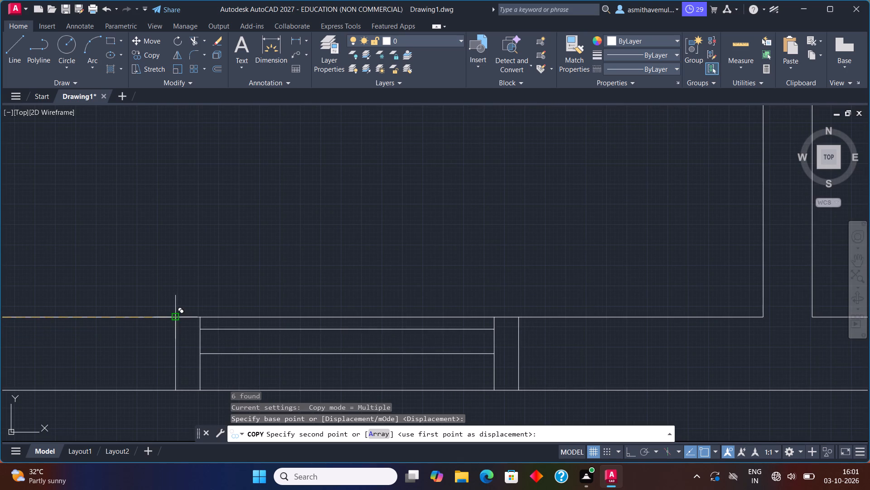
pyautogui.click(176, 317)
# Place another copy of the window in the bottom exterior wall of the fourth room from the left.
pyautogui.scroll(-3, 317, 265)
pyautogui.moveTo(456, 275); pyautogui.dragTo(400, 301, button='middle')
pyautogui.scroll(-3, 395, 303)
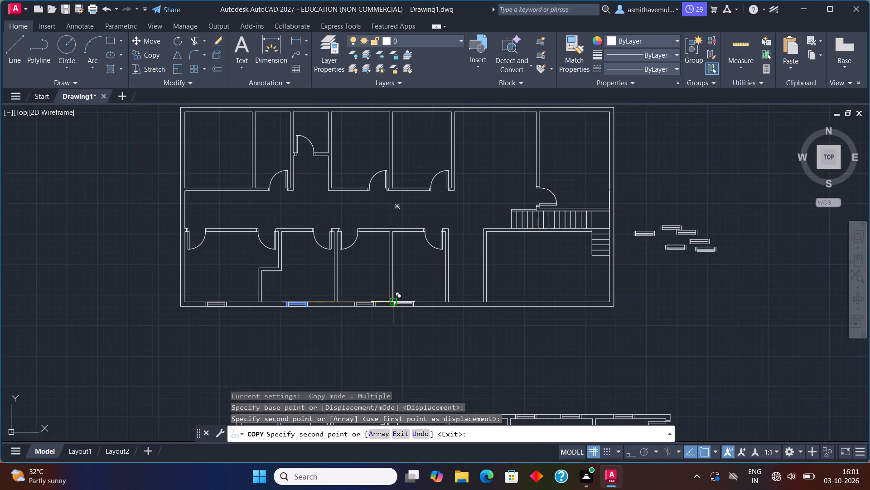
pyautogui.scroll(4, 399, 304)
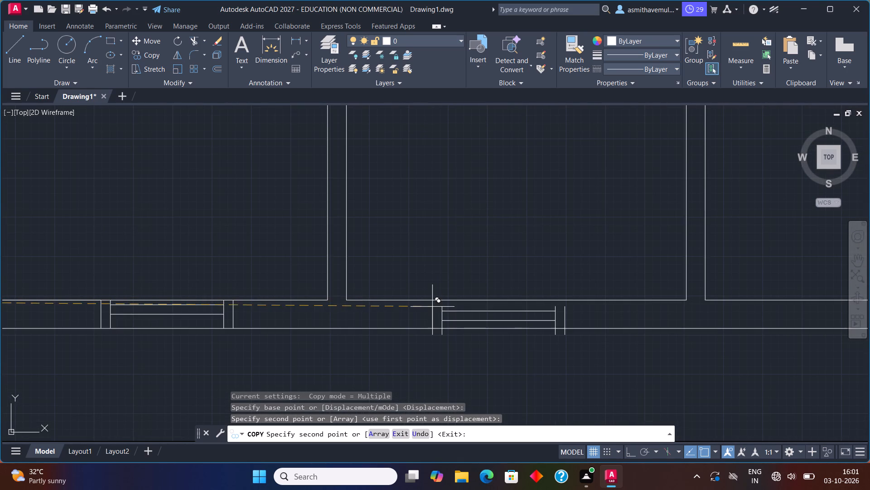
pyautogui.scroll(2, 432, 302)
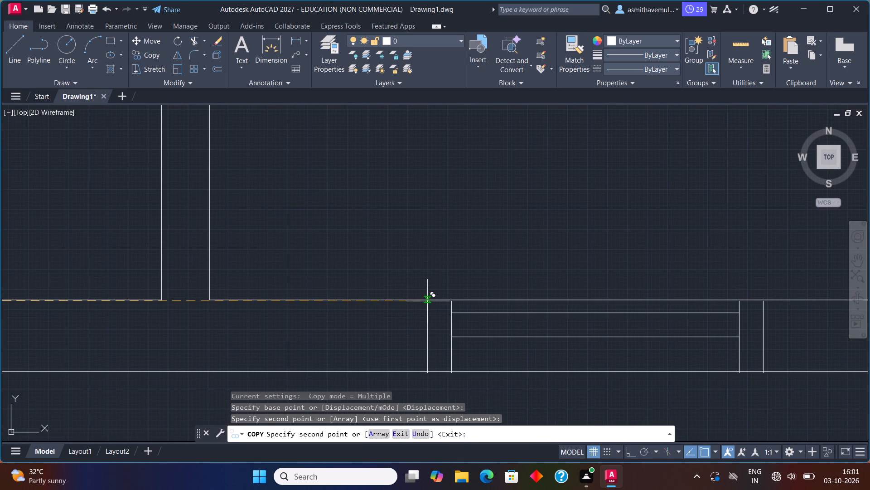
pyautogui.click(427, 302)
# Place another copy of the window in the bottom exterior wall of the large rightmost room and end the copying.
pyautogui.scroll(-2, 474, 273)
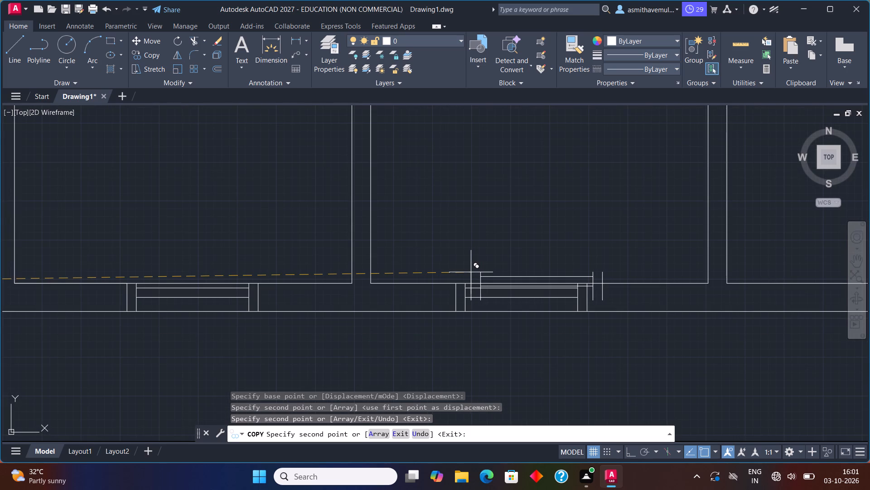
pyautogui.moveTo(475, 273); pyautogui.dragTo(220, 326, button='middle')
pyautogui.scroll(-1, 379, 300)
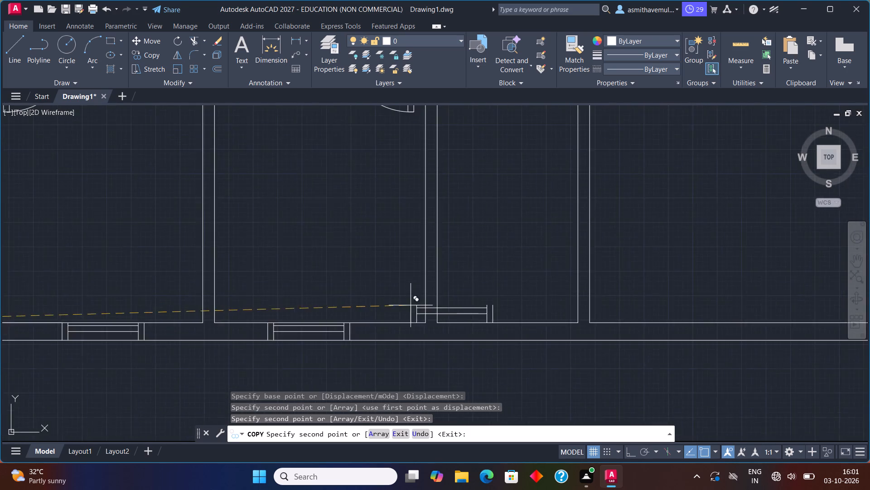
pyautogui.scroll(-2, 419, 307)
pyautogui.moveTo(535, 312); pyautogui.dragTo(415, 341, button='middle')
pyautogui.scroll(2, 414, 345)
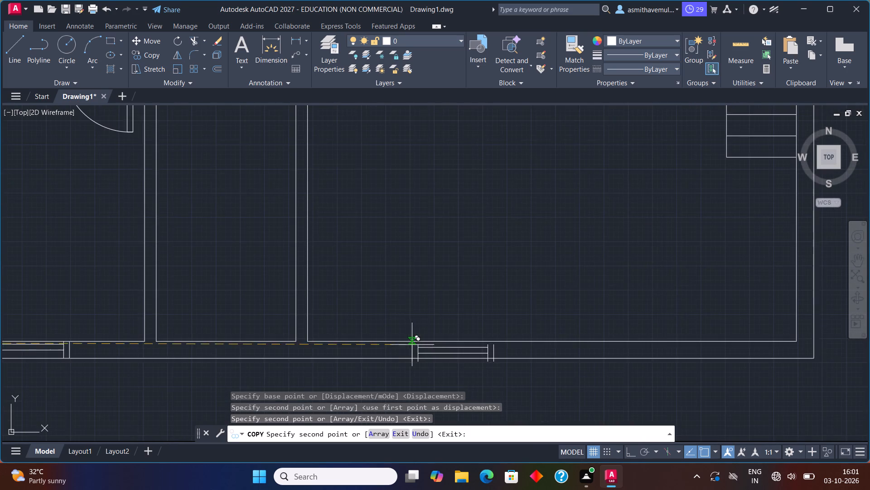
pyautogui.scroll(4, 411, 344)
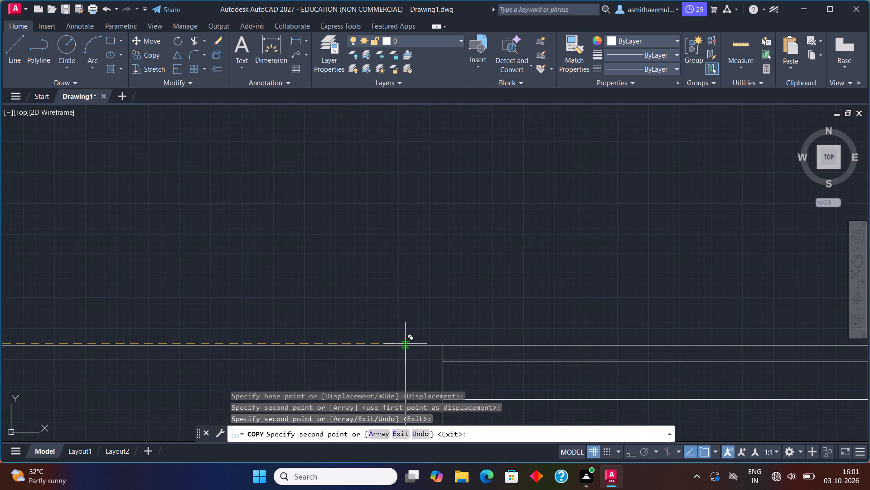
pyautogui.click(404, 346)
pyautogui.scroll(-2, 413, 321)
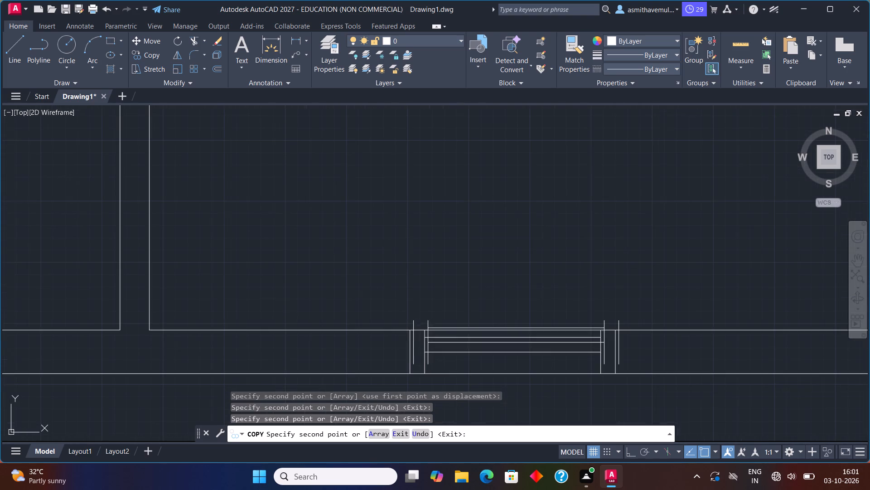
pyautogui.press('Escape')
pyautogui.scroll(-4, 412, 318)
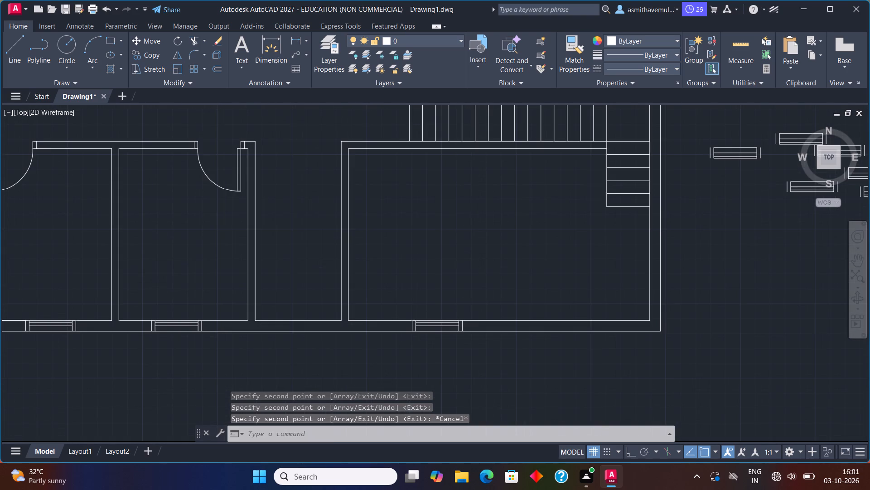
# Delete the first room's two long window outline edges that overlap the inner and outer lines of the bottom exterior wall.
pyautogui.moveTo(412, 318); pyautogui.dragTo(575, 274, button='middle')
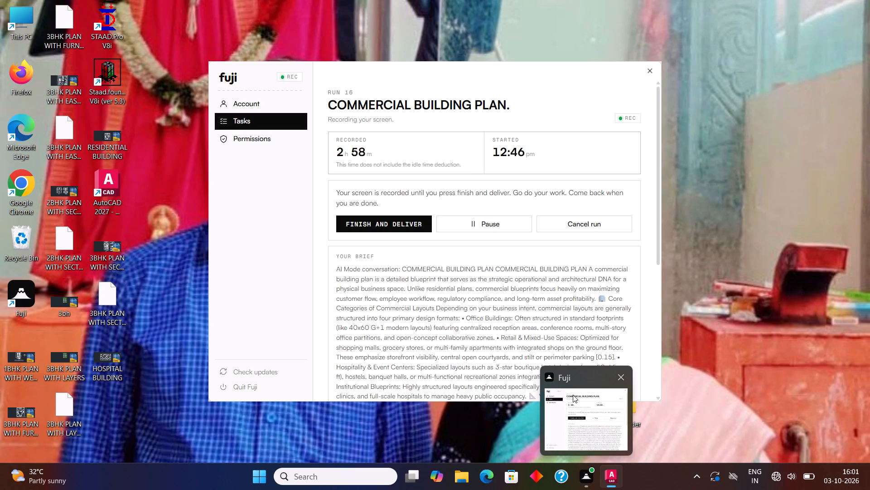
pyautogui.moveTo(430, 365); pyautogui.dragTo(501, 344, button='middle')
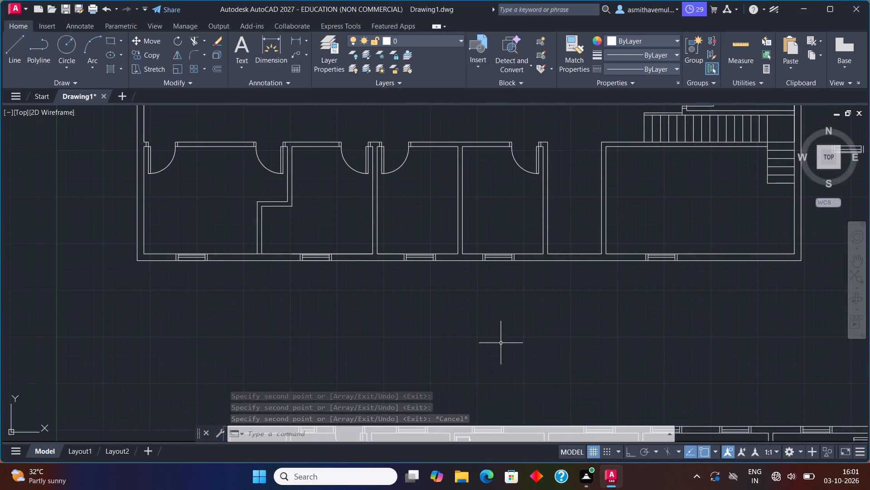
pyautogui.scroll(2, 189, 250)
pyautogui.moveTo(188, 251); pyautogui.dragTo(251, 252, button='middle')
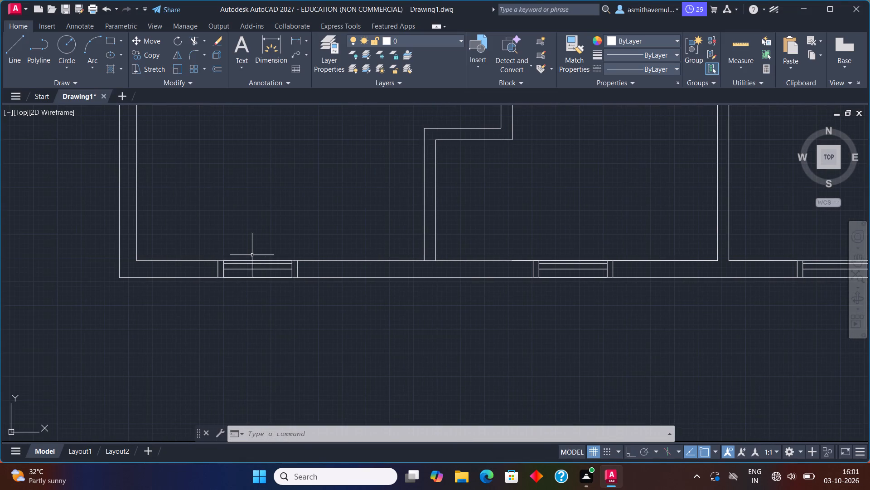
pyautogui.scroll(2, 252, 255)
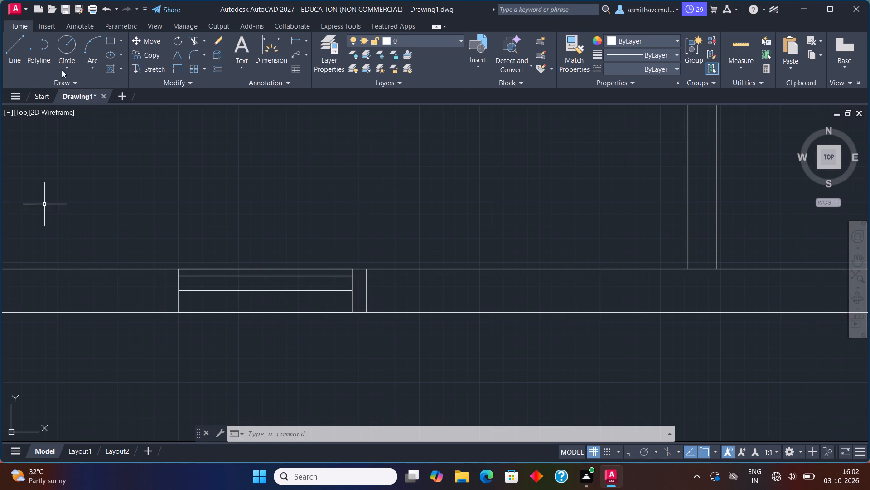
pyautogui.click(273, 269)
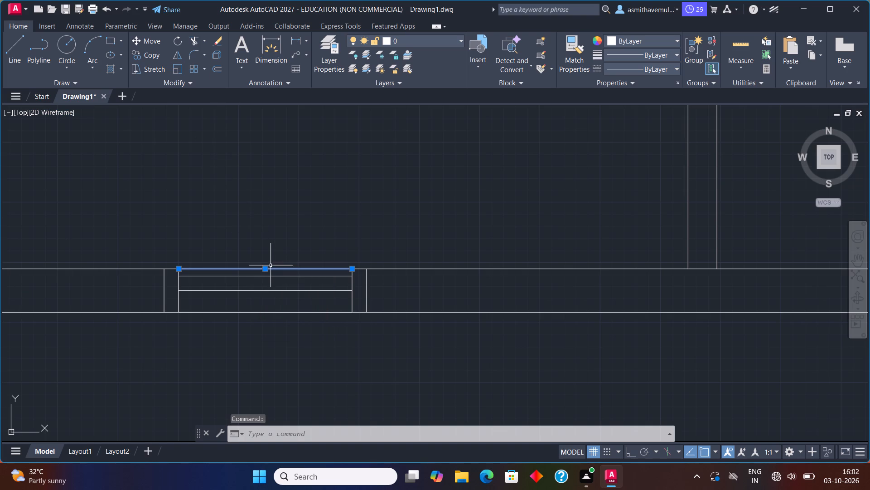
pyautogui.press('Delete')
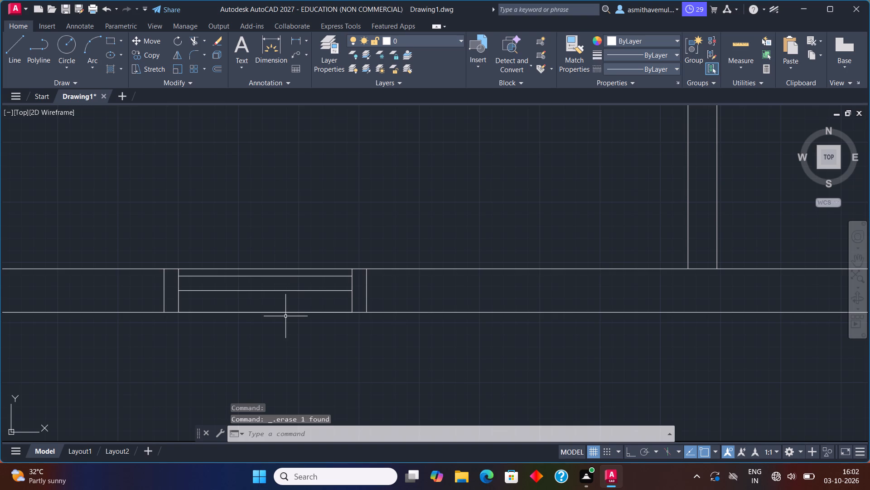
pyautogui.click(285, 312)
pyautogui.press('Delete')
# Delete the second room's two long window outline edges that overlap the bottom exterior wall's inner and outer lines.
pyautogui.scroll(-2, 383, 296)
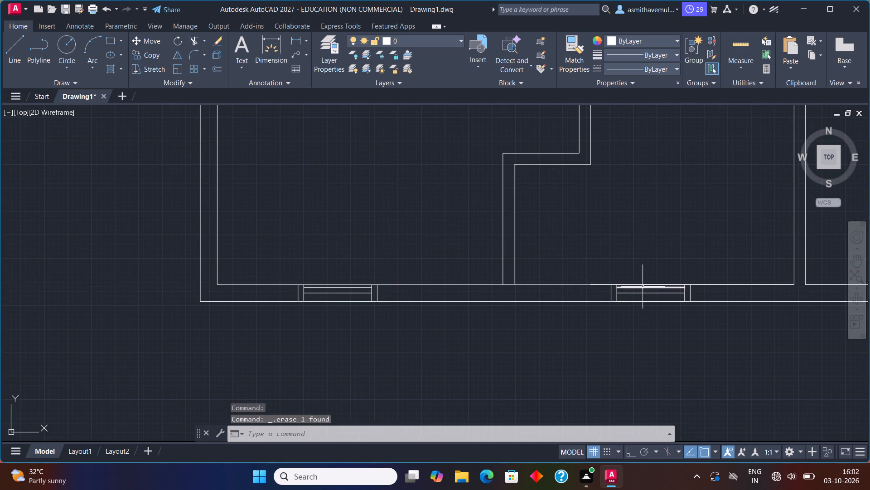
pyautogui.moveTo(643, 288); pyautogui.dragTo(517, 254, button='middle')
pyautogui.scroll(2, 553, 231)
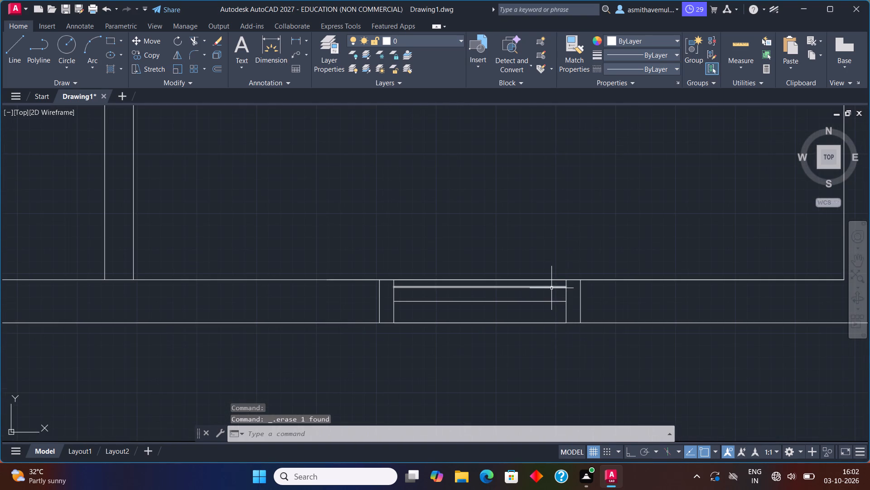
pyautogui.moveTo(550, 289); pyautogui.dragTo(406, 274, button='middle')
pyautogui.scroll(1, 404, 274)
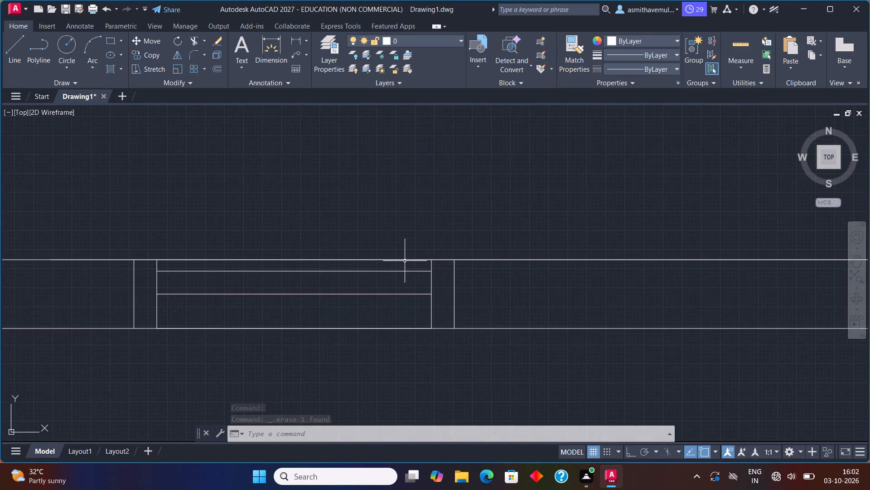
pyautogui.click(405, 261)
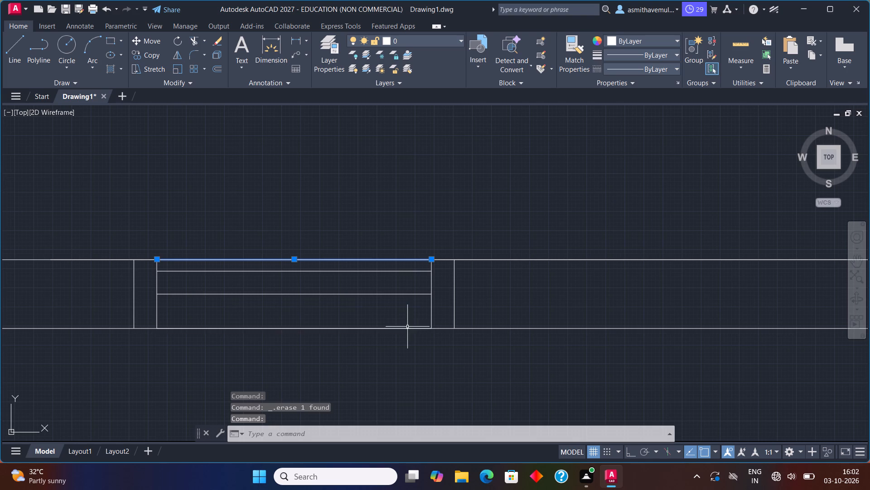
pyautogui.click(408, 330)
pyautogui.press('Delete')
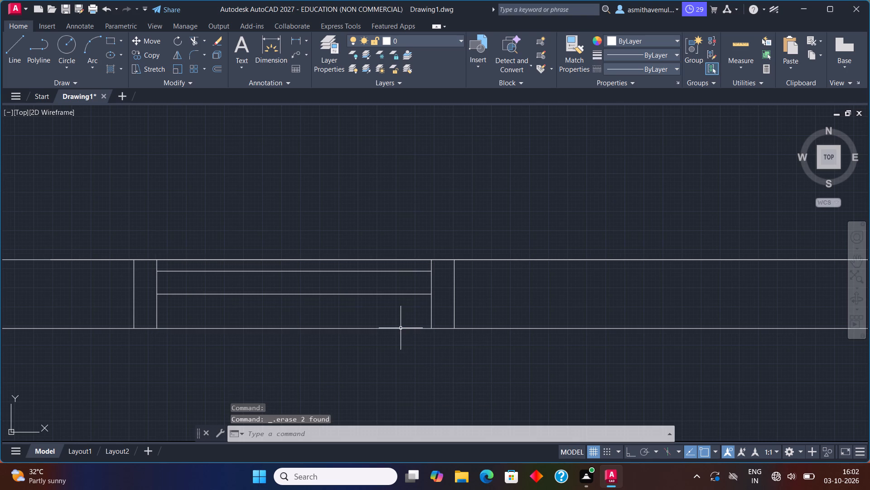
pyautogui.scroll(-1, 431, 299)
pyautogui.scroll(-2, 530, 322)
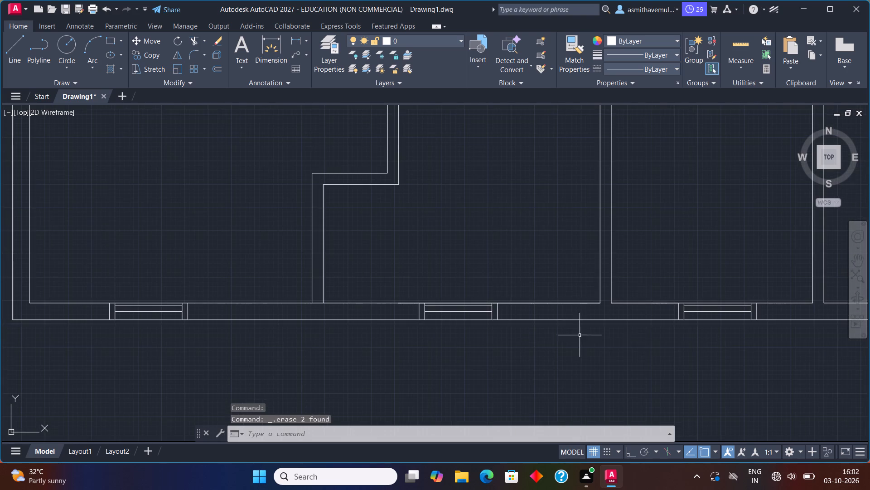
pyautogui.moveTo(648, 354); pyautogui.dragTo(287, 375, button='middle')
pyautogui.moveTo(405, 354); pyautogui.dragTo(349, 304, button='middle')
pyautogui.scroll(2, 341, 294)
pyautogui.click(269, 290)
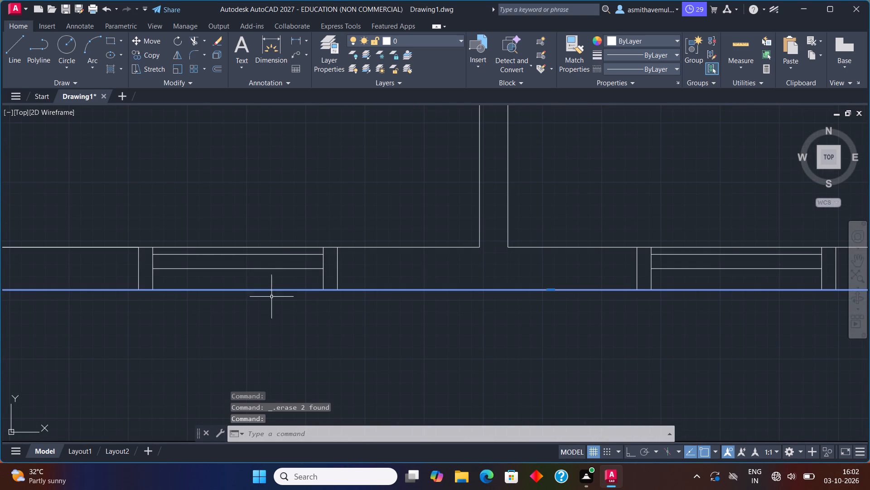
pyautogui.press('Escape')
# Copy the spare window symbol nearest the plan by its lower-left end into the top exterior wall of the fourth room from the left.
pyautogui.scroll(-6, 285, 329)
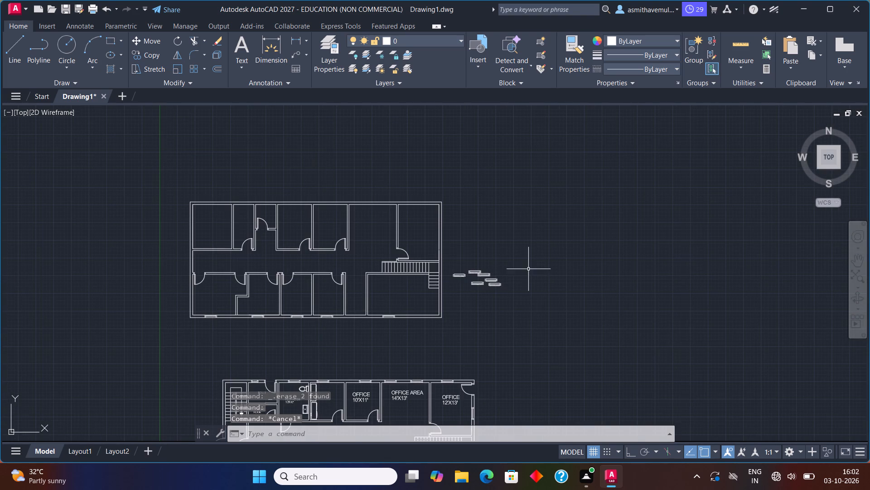
pyautogui.scroll(3, 498, 299)
pyautogui.moveTo(485, 287); pyautogui.dragTo(493, 314, button='middle')
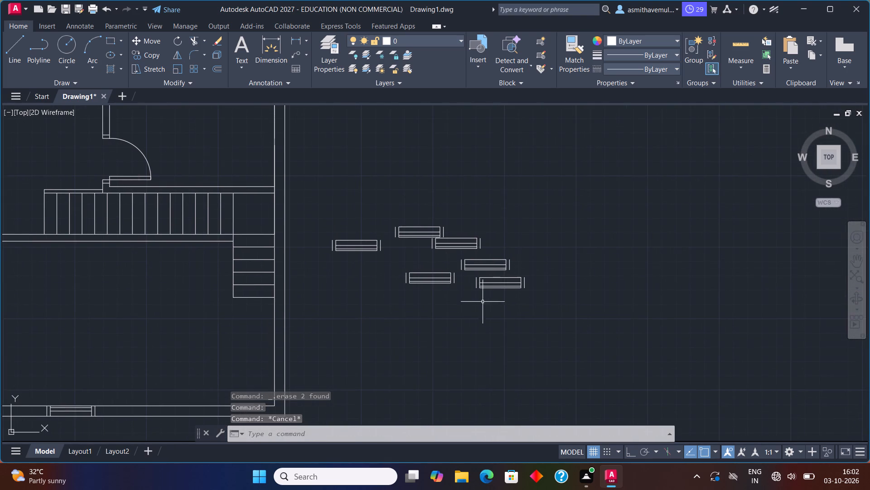
pyautogui.scroll(1, 455, 274)
pyautogui.moveTo(317, 225); pyautogui.dragTo(310, 221)
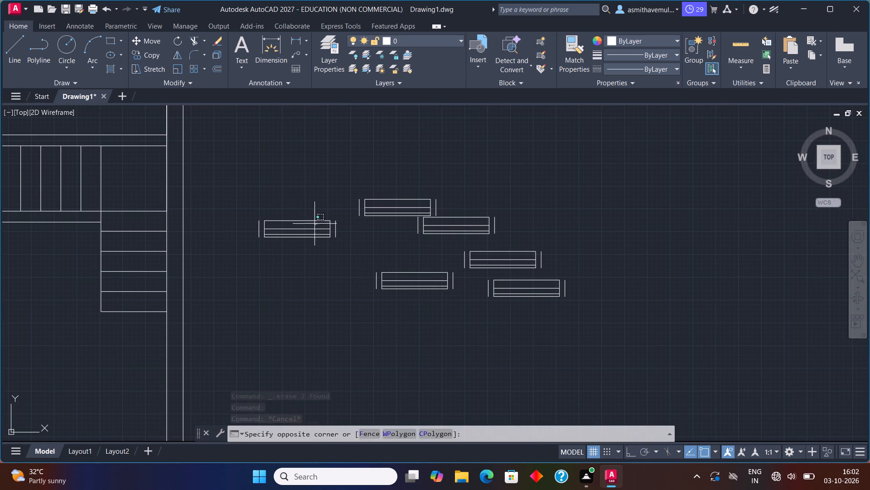
pyautogui.moveTo(310, 221); pyautogui.dragTo(242, 214)
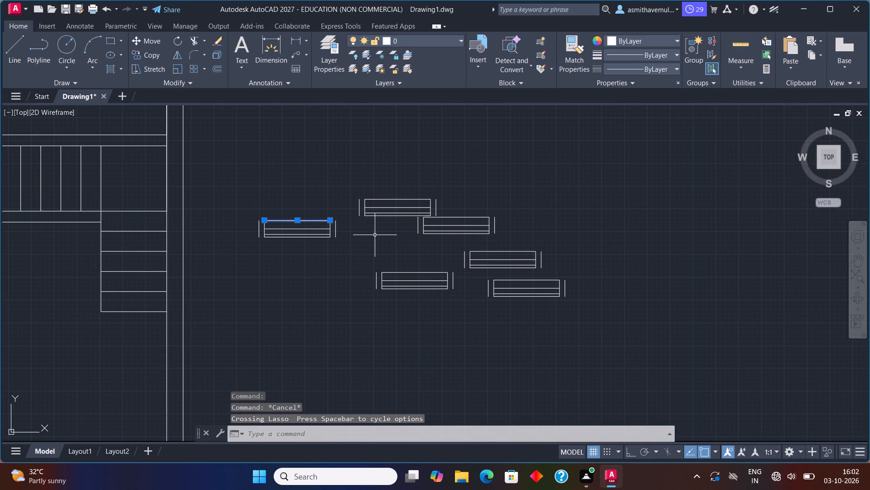
pyautogui.moveTo(370, 234); pyautogui.dragTo(236, 269)
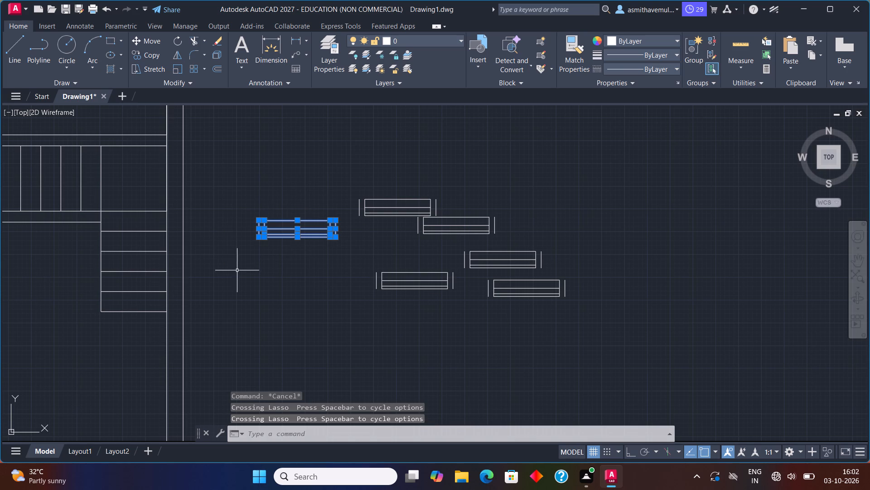
pyautogui.press('c')
pyautogui.press('o')
pyautogui.press('p')
pyautogui.press('y')
pyautogui.press('Return')
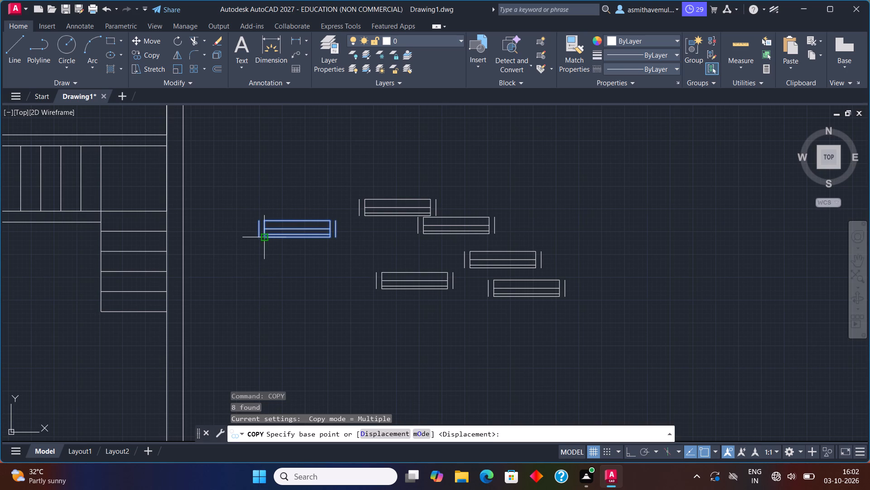
pyautogui.click(256, 238)
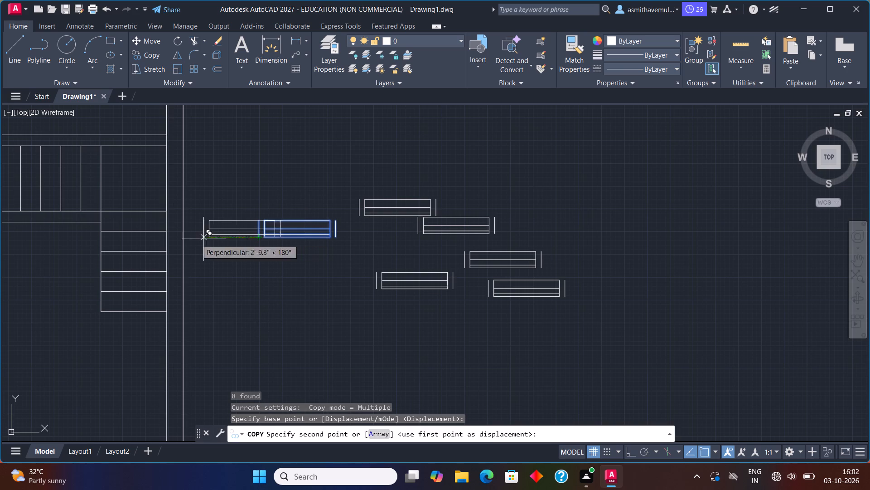
pyautogui.moveTo(118, 238); pyautogui.dragTo(444, 300, button='middle')
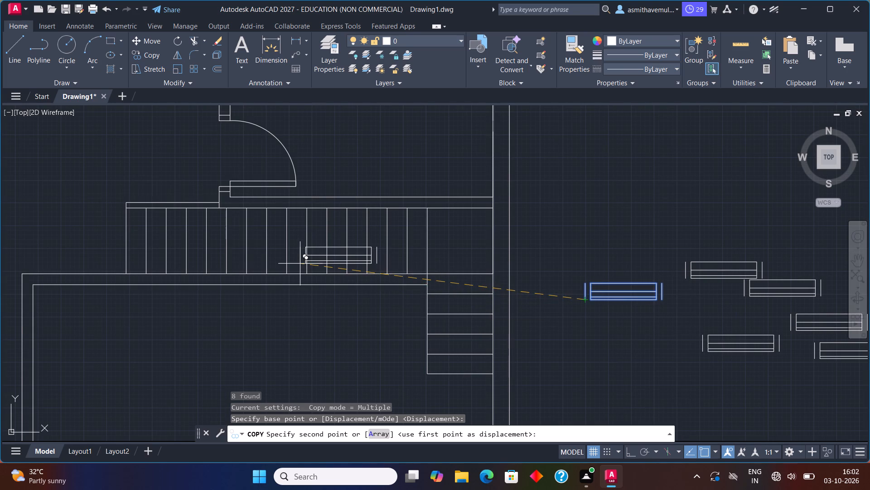
pyautogui.moveTo(283, 249); pyautogui.dragTo(807, 424, button='middle')
pyautogui.scroll(-2, 565, 311)
pyautogui.moveTo(396, 302); pyautogui.dragTo(656, 416, button='middle')
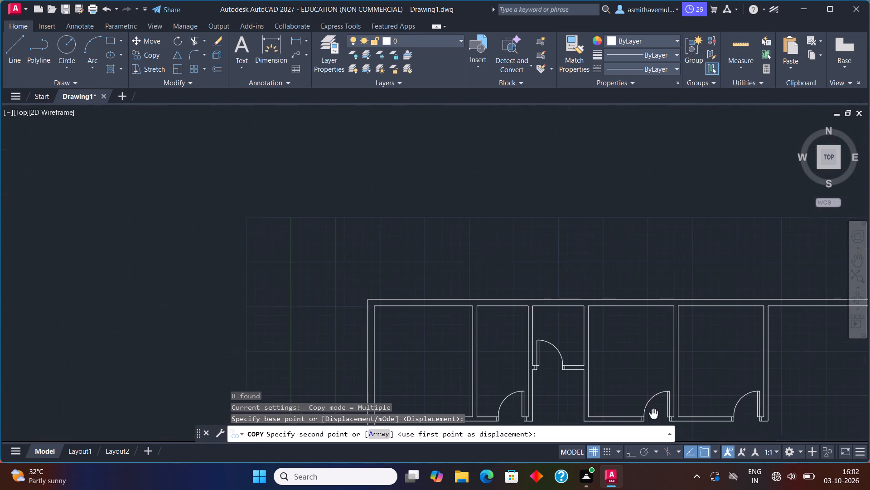
pyautogui.moveTo(656, 416); pyautogui.dragTo(657, 416, button='middle')
pyautogui.moveTo(599, 364); pyautogui.dragTo(482, 305, button='middle')
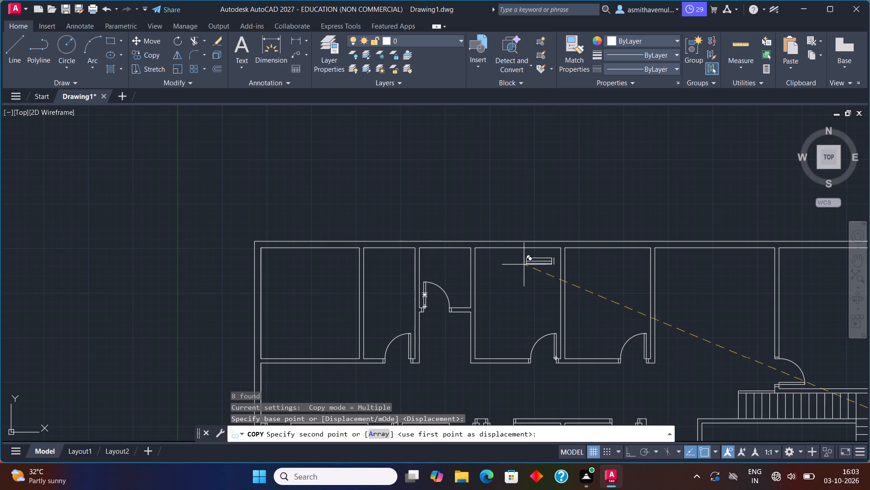
pyautogui.scroll(3, 524, 263)
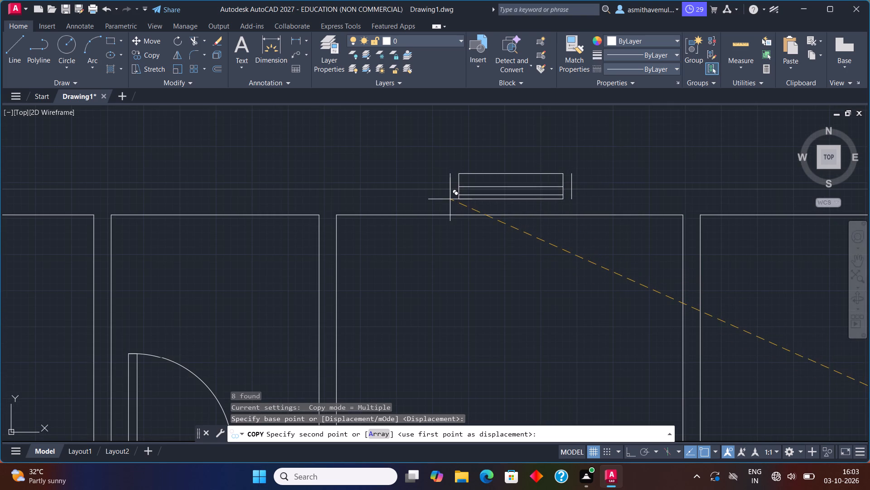
pyautogui.scroll(2, 454, 200)
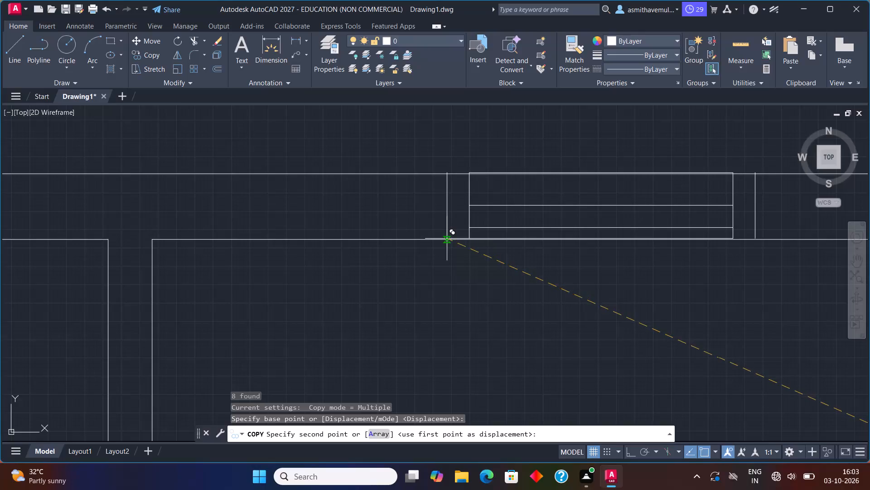
pyautogui.click(446, 240)
# Place a copy of the window symbol in the top exterior wall of the fifth room from the left, its lower-left end on the inner wall line.
pyautogui.scroll(-4, 517, 301)
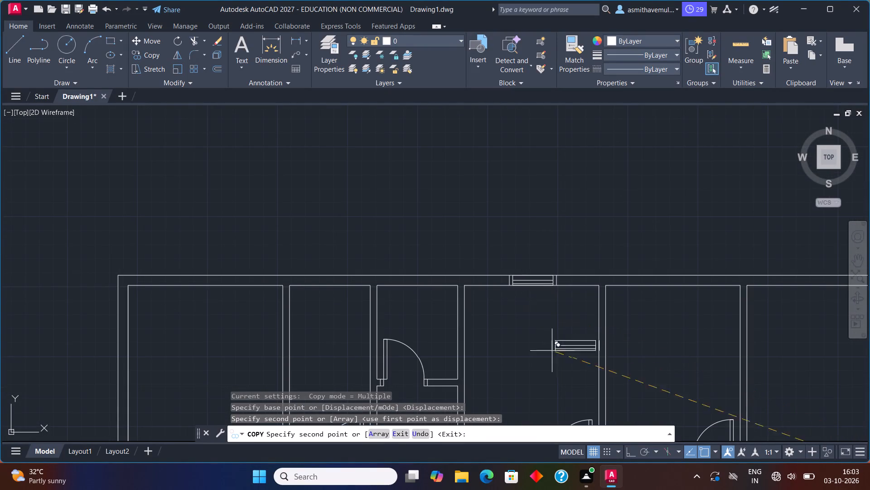
pyautogui.moveTo(642, 402); pyautogui.dragTo(403, 340, button='middle')
pyautogui.scroll(2, 398, 215)
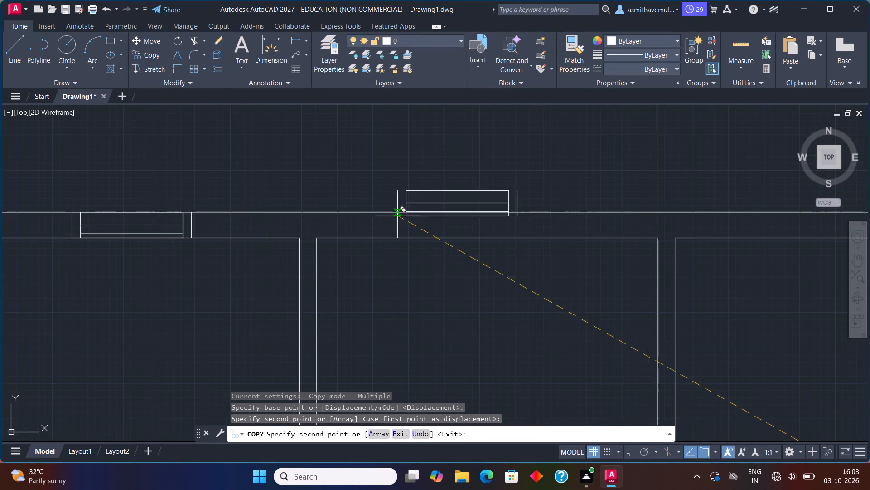
pyautogui.scroll(3, 420, 239)
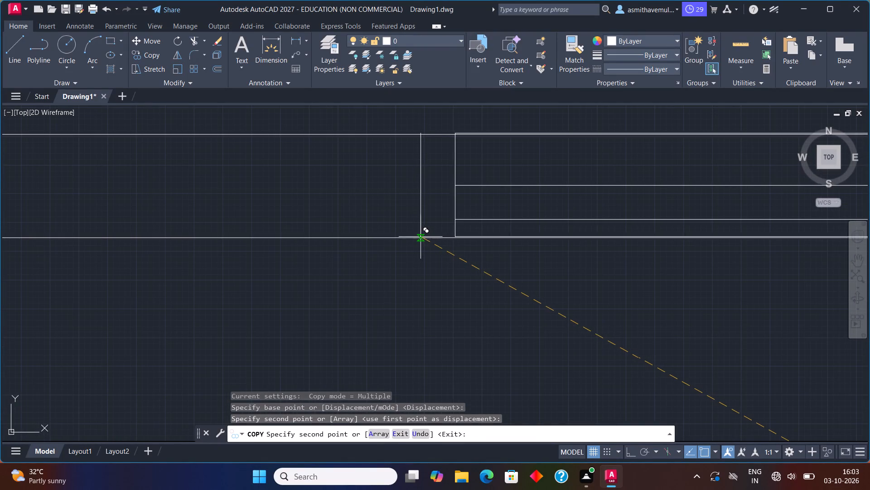
pyautogui.click(419, 238)
# Place a window copy in the left part of the large sixth room's top exterior wall, its lower-left end on the inner wall line.
pyautogui.scroll(-6, 472, 276)
pyautogui.moveTo(560, 376); pyautogui.dragTo(558, 369, button='middle')
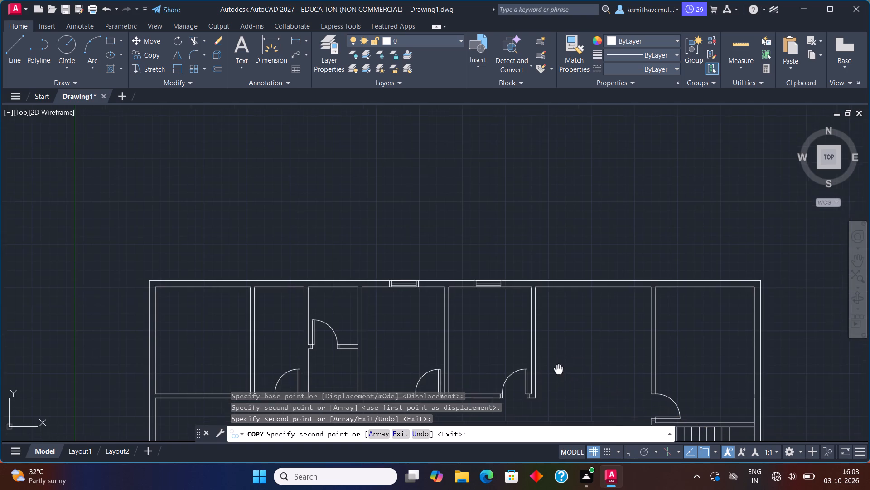
pyautogui.moveTo(558, 369); pyautogui.dragTo(283, 369, button='middle')
pyautogui.scroll(3, 309, 280)
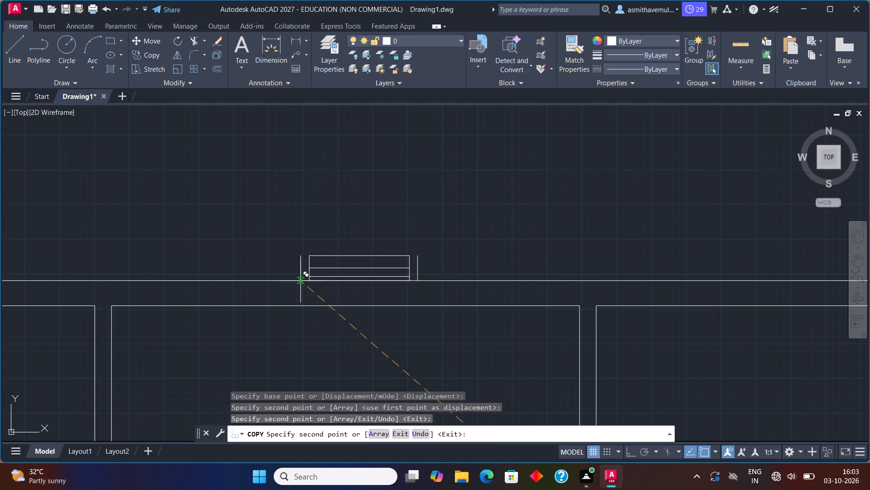
pyautogui.scroll(1, 251, 297)
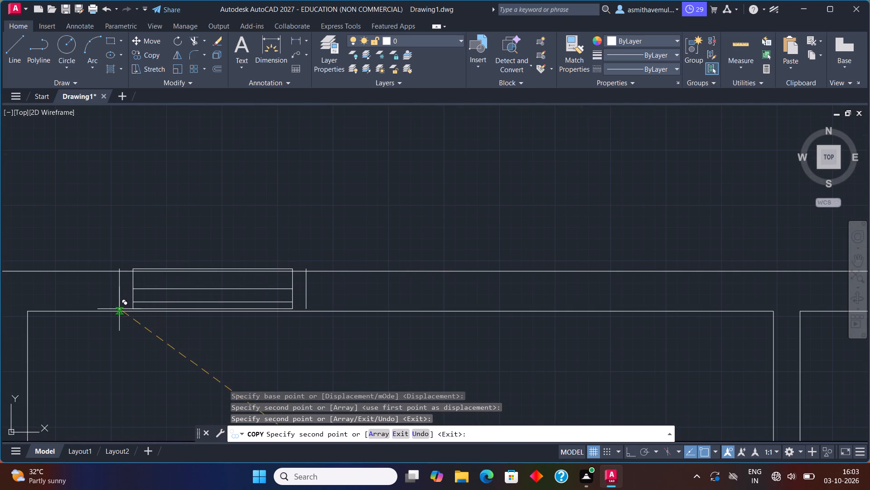
pyautogui.scroll(3, 118, 310)
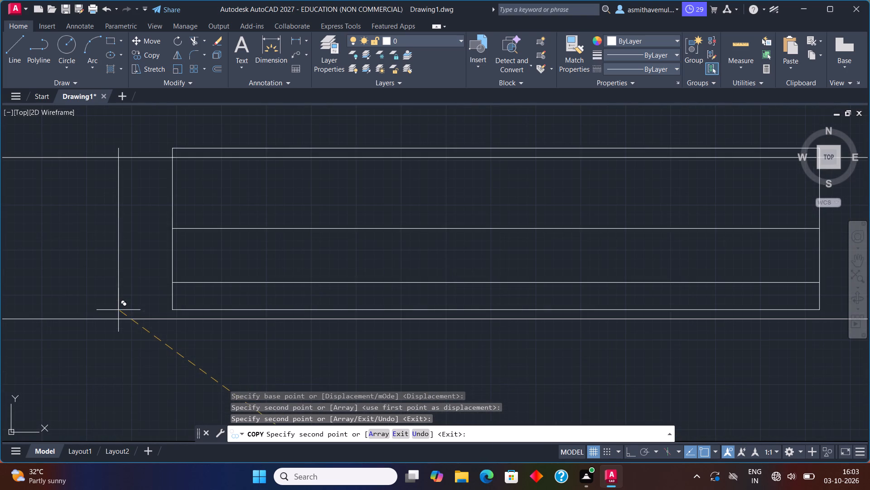
pyautogui.click(116, 319)
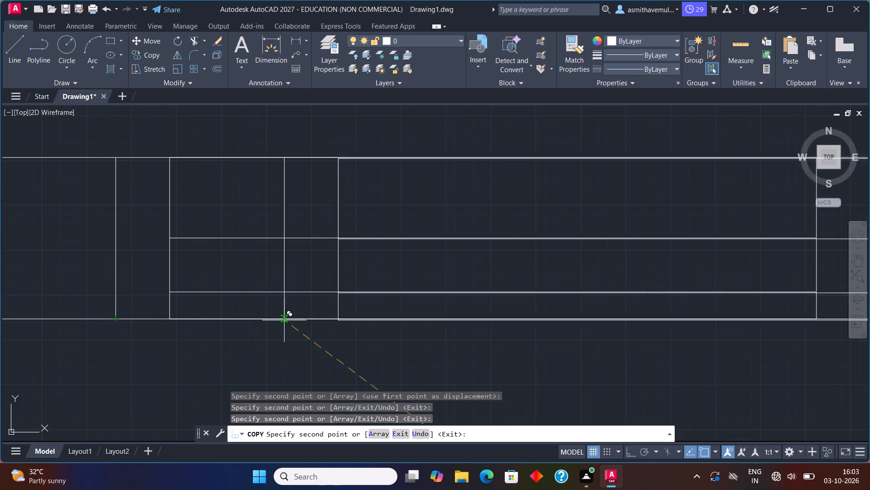
# Place a second window copy in the sixth room's top exterior wall, to the right of the first one.
pyautogui.scroll(-3, 289, 321)
pyautogui.moveTo(314, 345); pyautogui.dragTo(72, 299, button='middle')
pyautogui.scroll(-1, 386, 325)
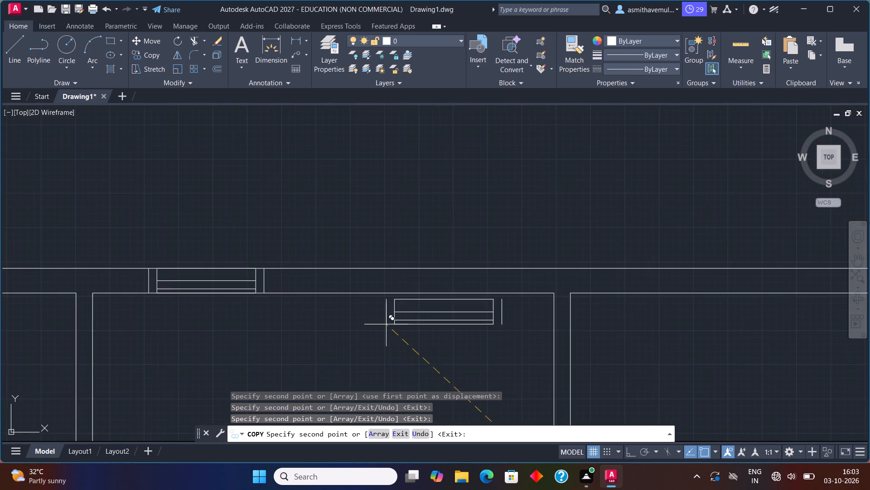
pyautogui.scroll(2, 384, 309)
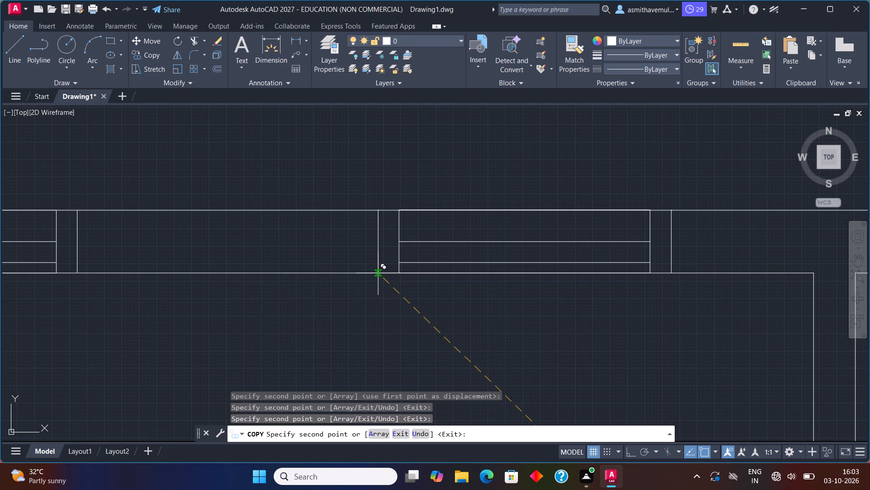
pyautogui.click(378, 273)
# Place a window copy in the top exterior wall of the rightmost room and end the copying.
pyautogui.scroll(-4, 409, 304)
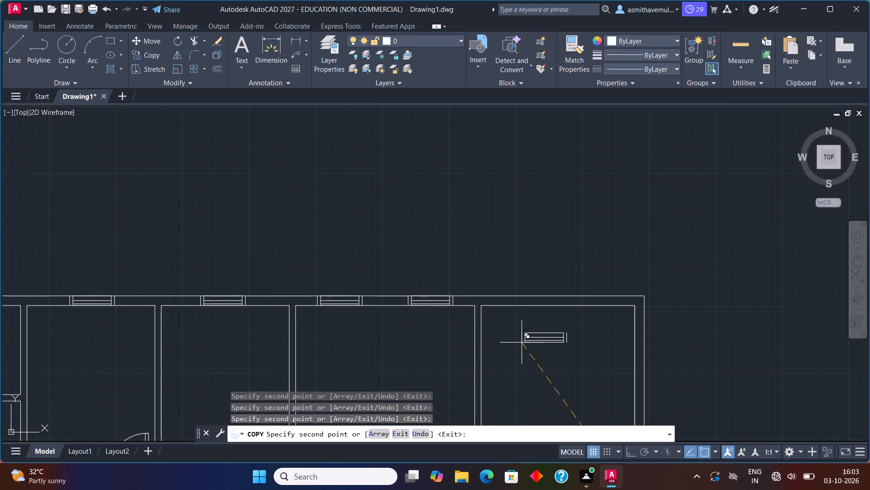
pyautogui.moveTo(522, 343); pyautogui.dragTo(391, 343, button='middle')
pyautogui.scroll(2, 411, 316)
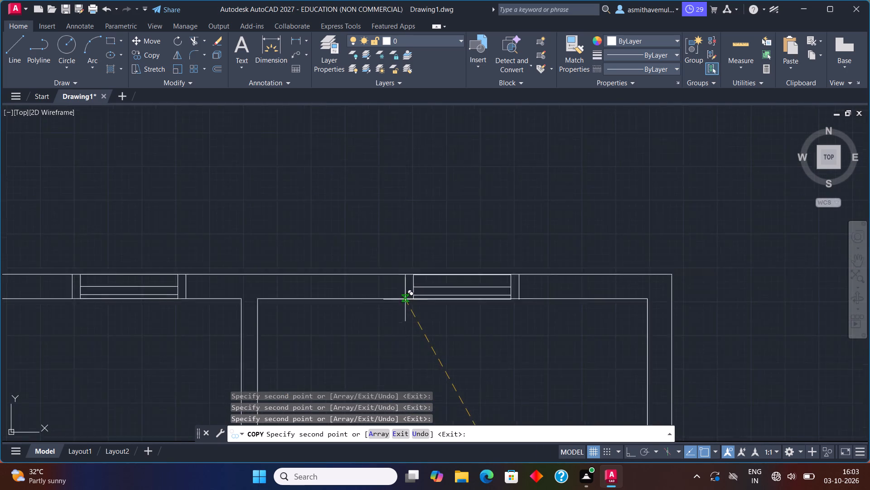
pyautogui.scroll(1, 405, 300)
pyautogui.click(401, 299)
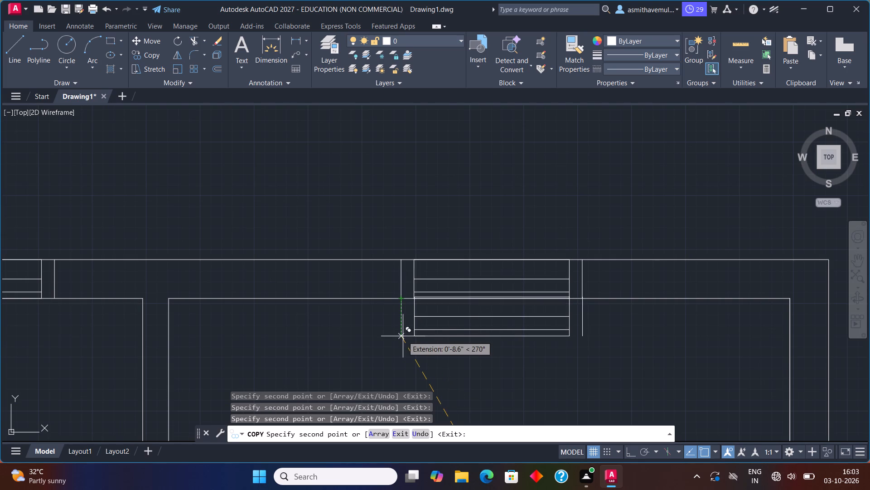
pyautogui.press('Escape')
# Delete the fourth room's two long window outline edges that overlap the inner and outer lines of the top exterior wall.
pyautogui.scroll(-4, 403, 337)
pyautogui.middleClick(659, 267)
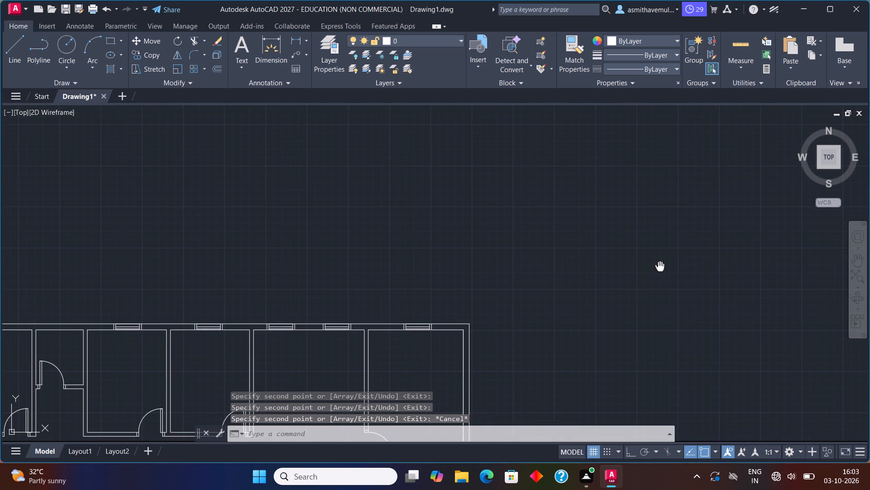
pyautogui.scroll(-1, 466, 351)
pyautogui.moveTo(464, 348); pyautogui.dragTo(662, 300, button='middle')
pyautogui.scroll(2, 487, 298)
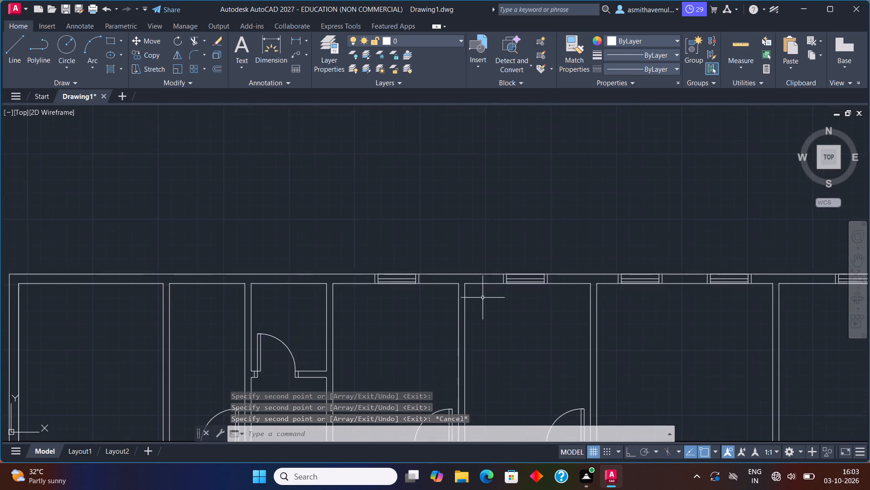
pyautogui.scroll(2, 483, 298)
pyautogui.moveTo(482, 298); pyautogui.dragTo(562, 304, button='middle')
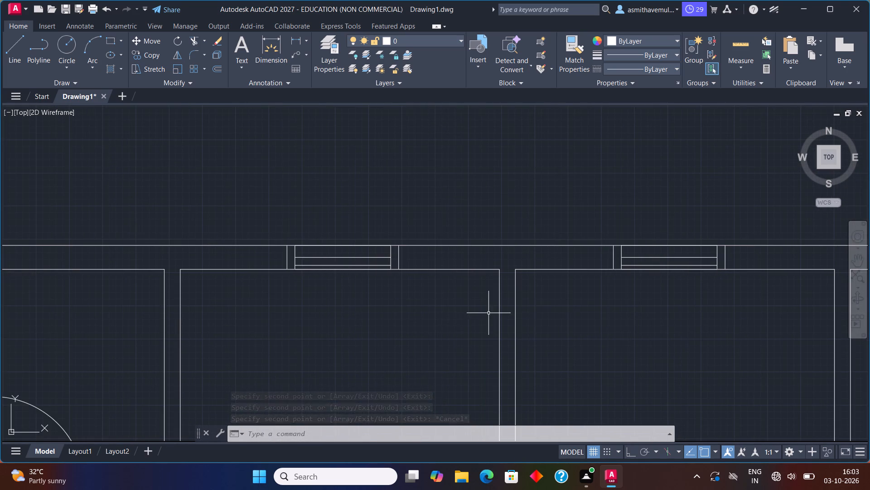
pyautogui.scroll(1, 426, 296)
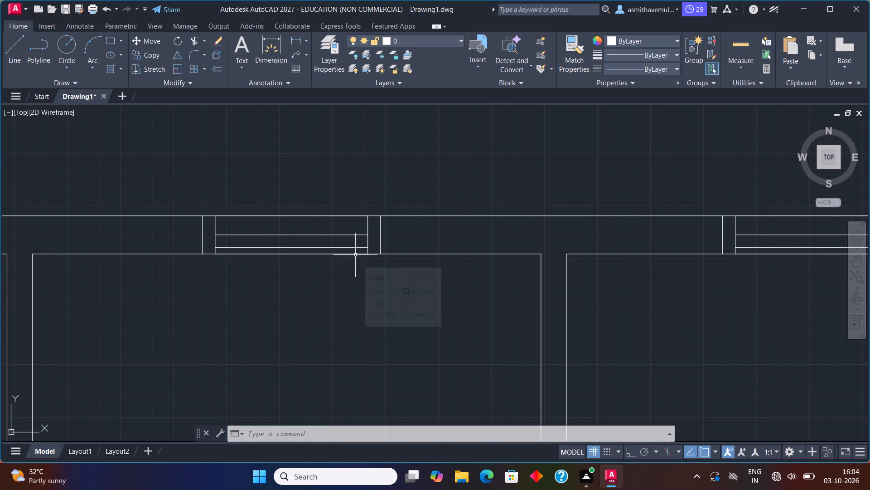
pyautogui.click(355, 255)
pyautogui.click(342, 217)
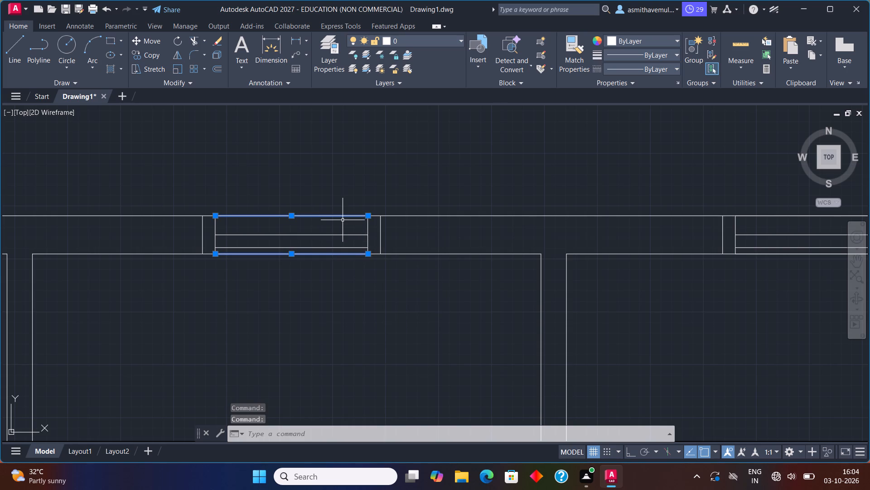
pyautogui.press('Delete')
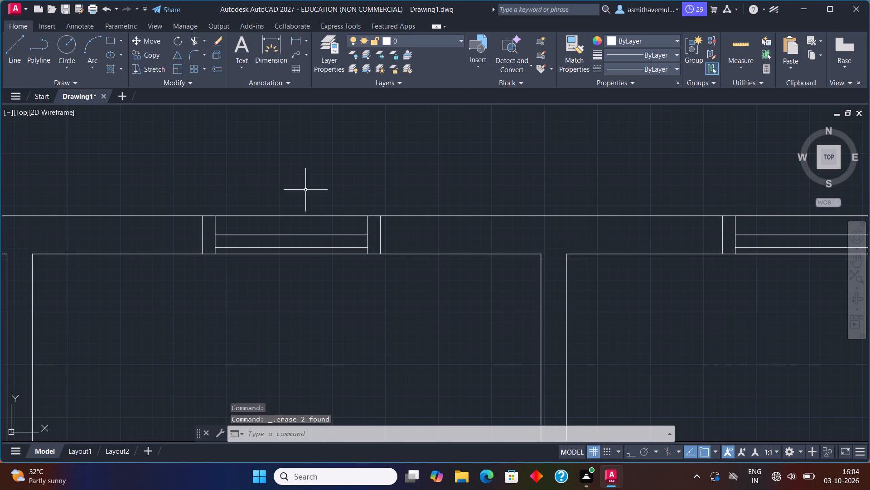
# Delete the fifth room's two long window outline edges that overlap the top exterior wall's inner and outer lines.
pyautogui.scroll(-1, 574, 302)
pyautogui.scroll(-2, 677, 319)
pyautogui.moveTo(679, 318); pyautogui.dragTo(466, 312, button='middle')
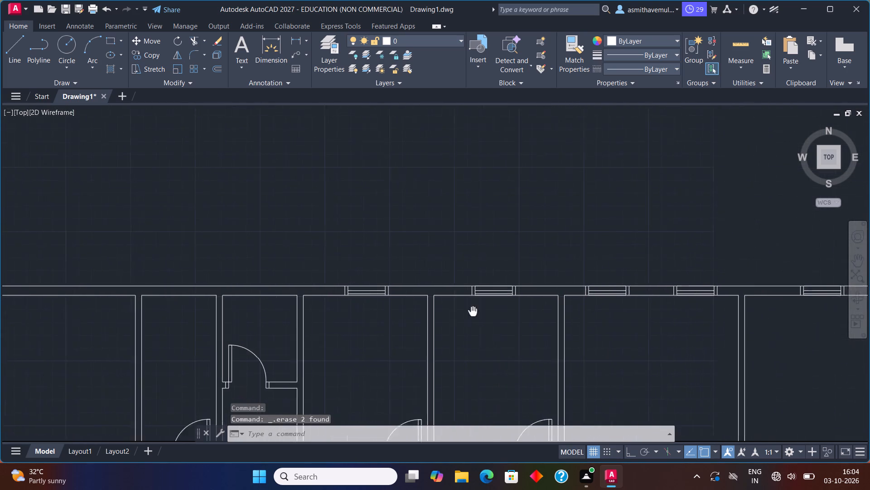
pyautogui.moveTo(466, 312); pyautogui.dragTo(465, 311, button='middle')
pyautogui.scroll(3, 474, 313)
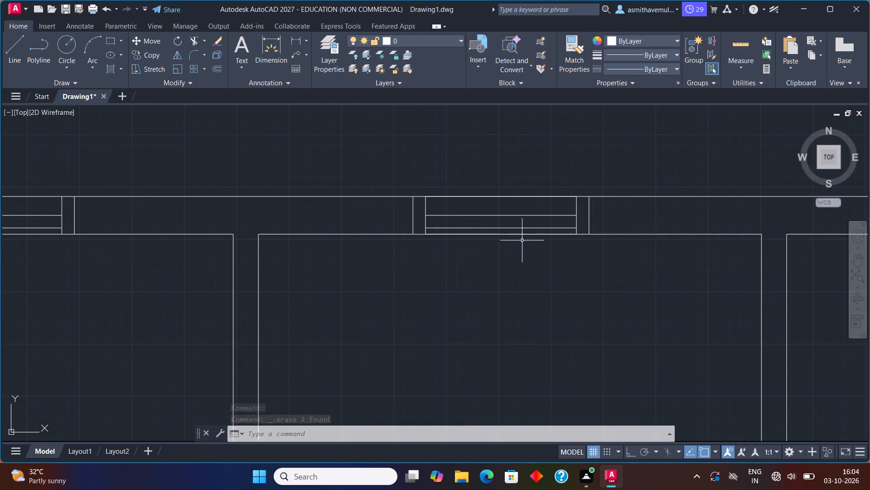
pyautogui.click(524, 235)
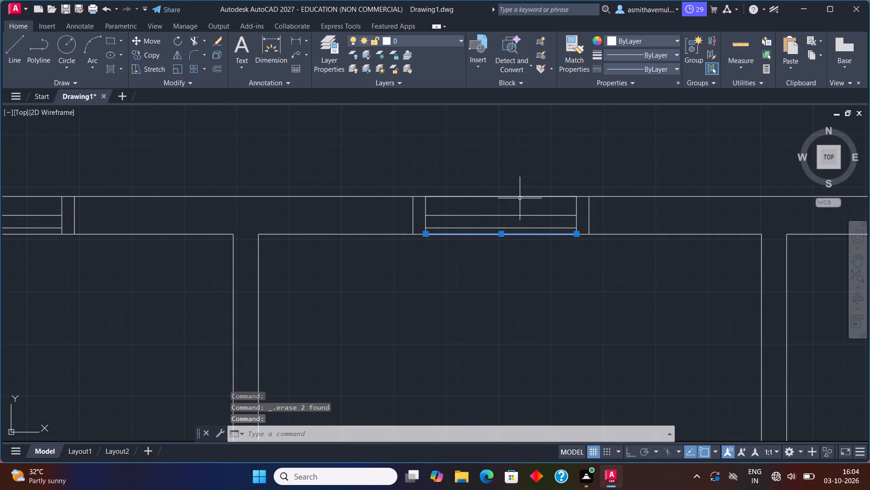
pyautogui.click(520, 197)
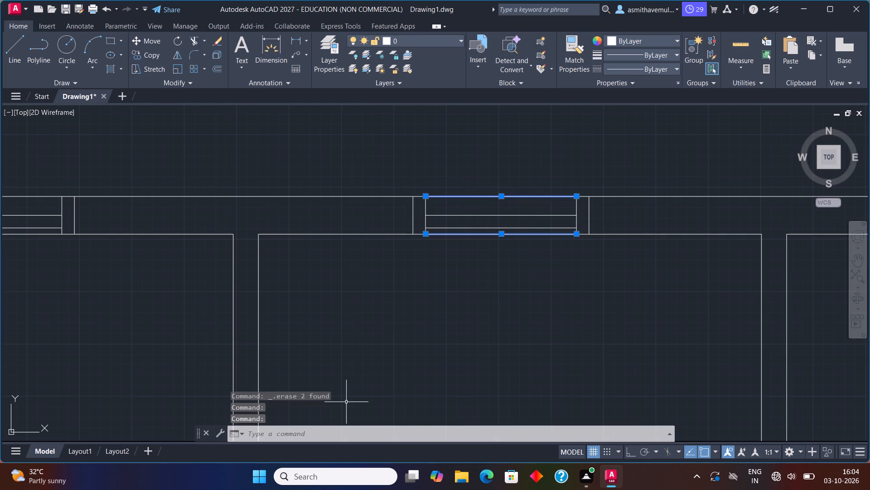
pyautogui.press('Delete')
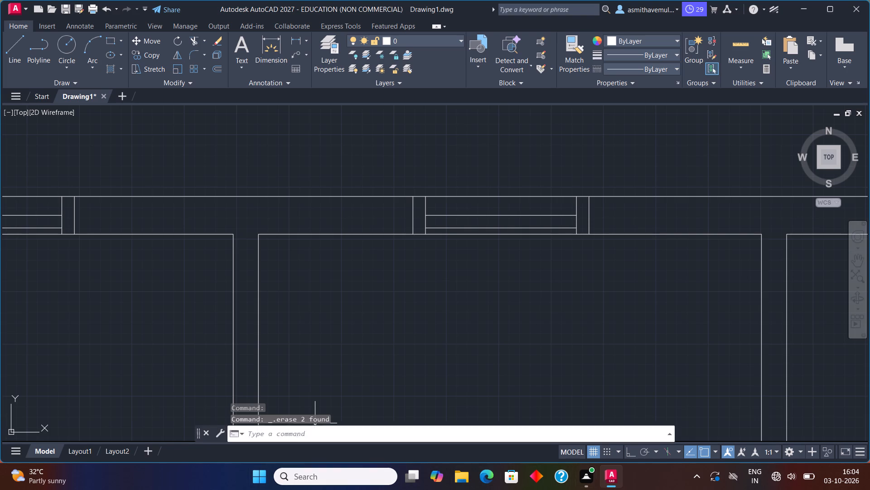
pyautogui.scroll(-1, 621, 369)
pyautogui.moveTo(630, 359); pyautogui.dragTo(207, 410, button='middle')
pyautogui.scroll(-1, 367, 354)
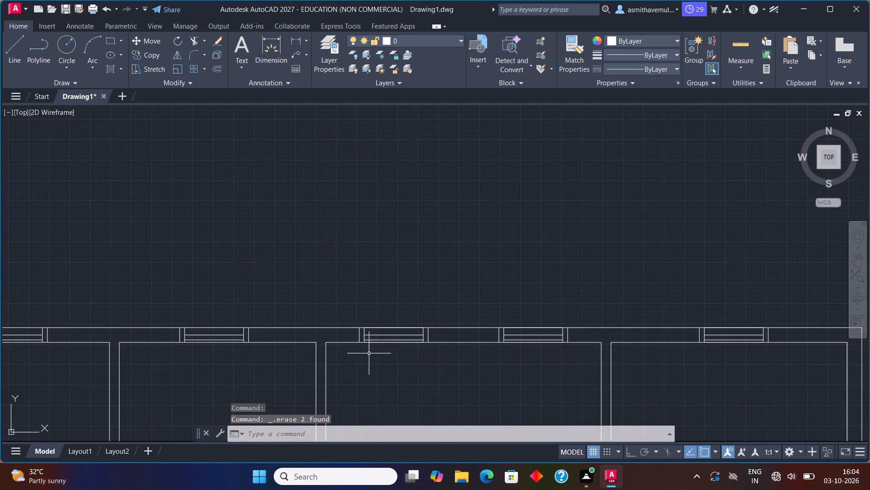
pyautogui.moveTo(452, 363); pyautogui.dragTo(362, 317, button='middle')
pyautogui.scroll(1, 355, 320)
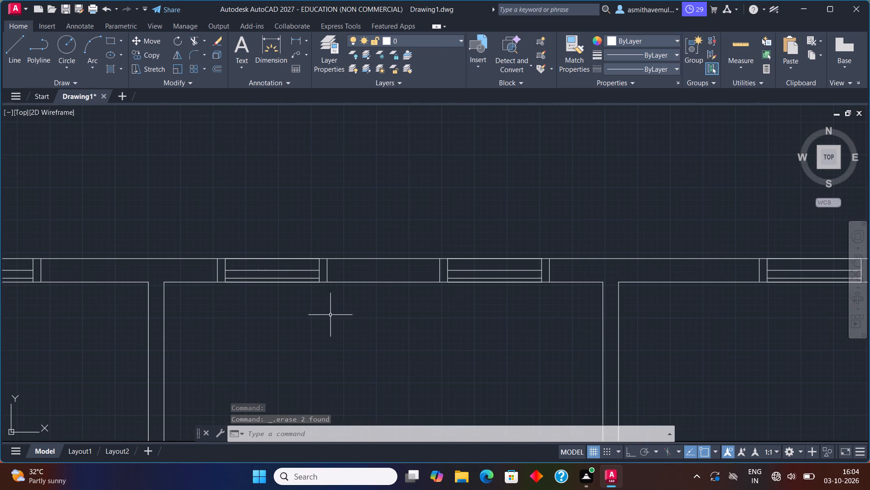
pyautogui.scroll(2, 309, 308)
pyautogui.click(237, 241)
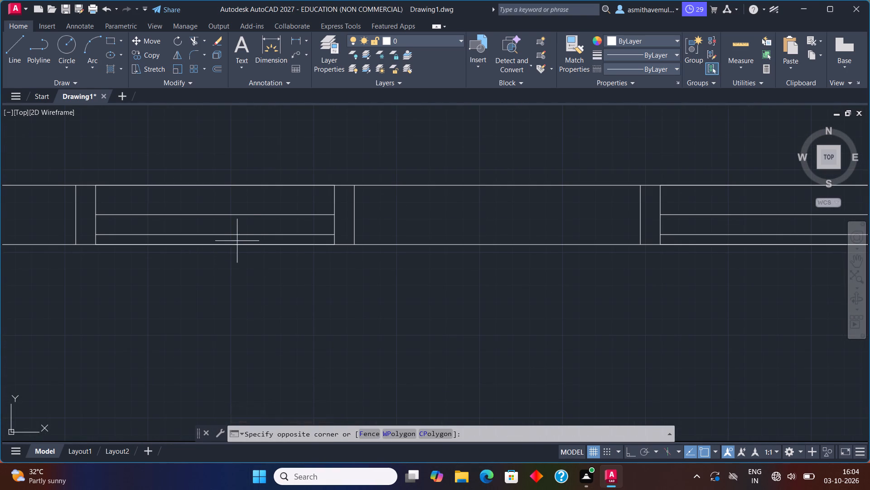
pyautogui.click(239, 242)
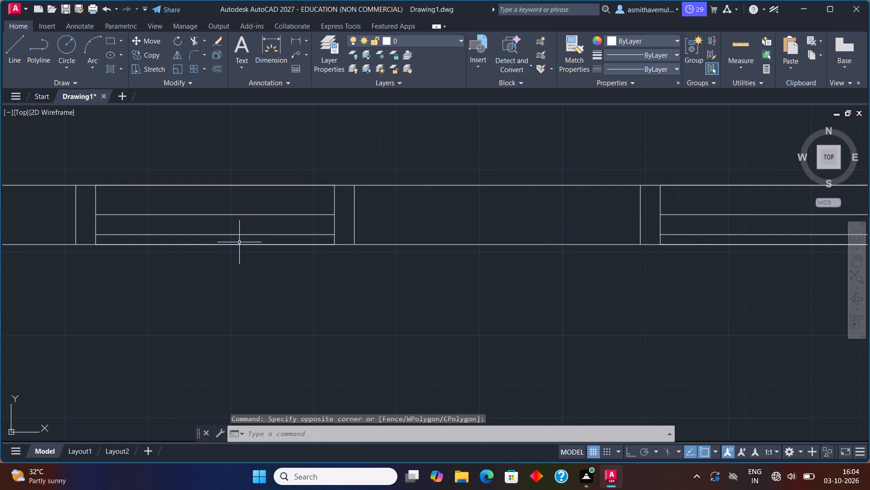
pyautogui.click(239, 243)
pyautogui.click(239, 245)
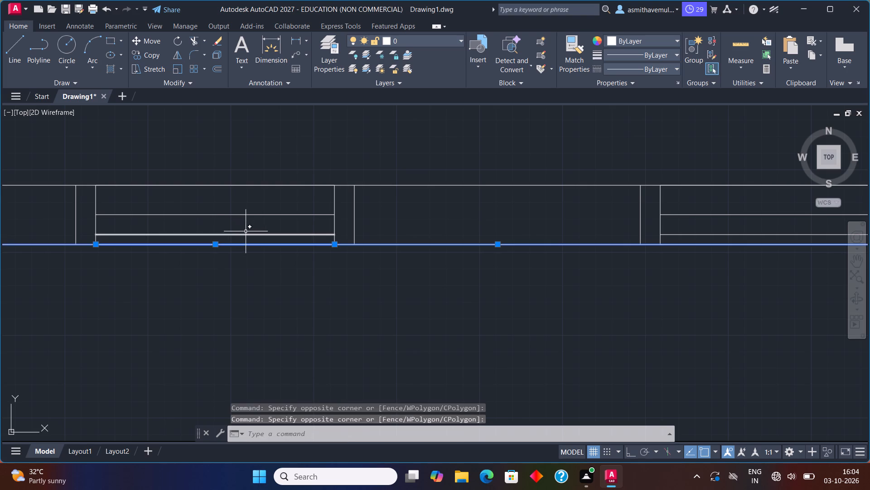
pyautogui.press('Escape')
# Delete the two long outline edges of the sixth room's left window that overlap the top exterior wall lines.
pyautogui.scroll(1, 222, 244)
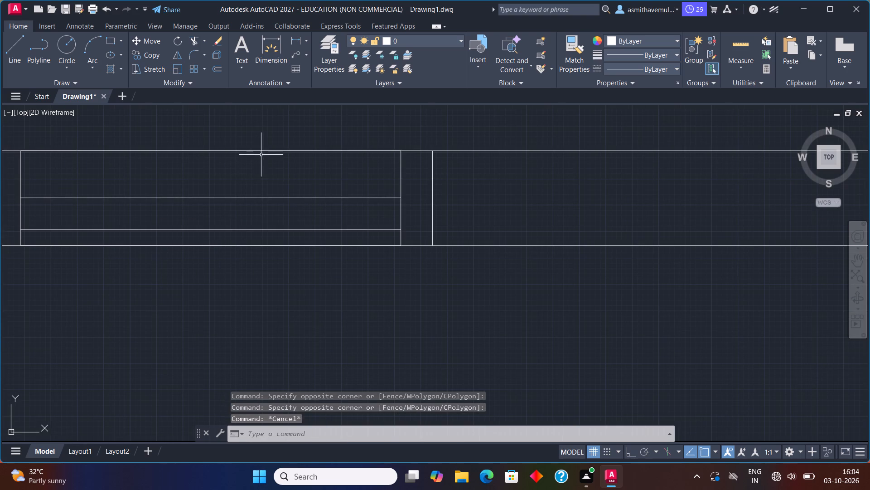
pyautogui.click(263, 151)
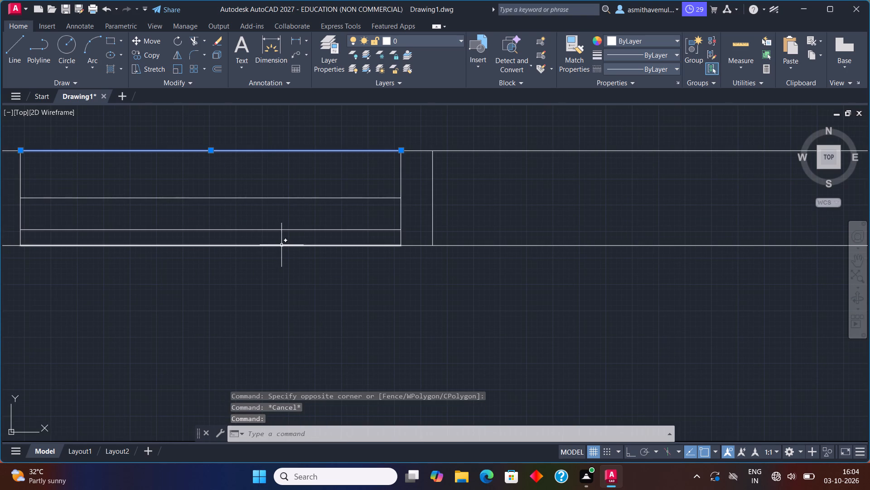
pyautogui.click(282, 245)
pyautogui.press('Delete')
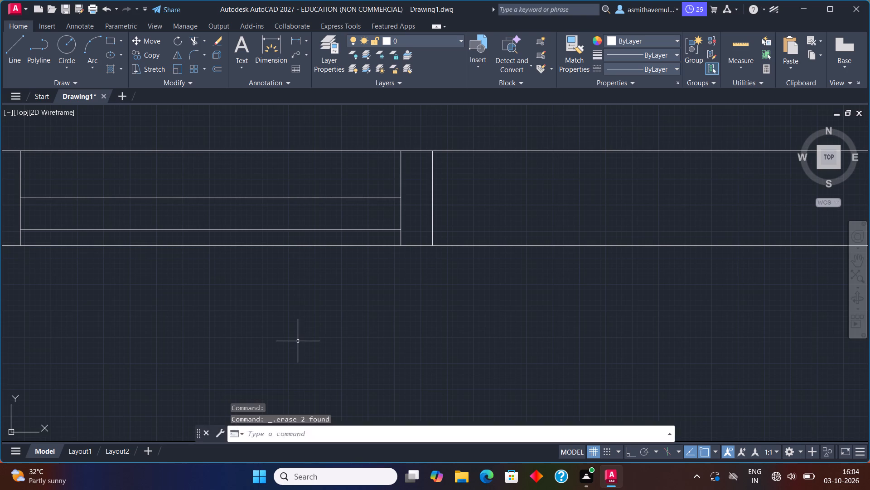
# Delete the long outline edges overlapping the top exterior wall lines on the sixth room's right window and the rightmost room's window.
pyautogui.scroll(-1, 184, 489)
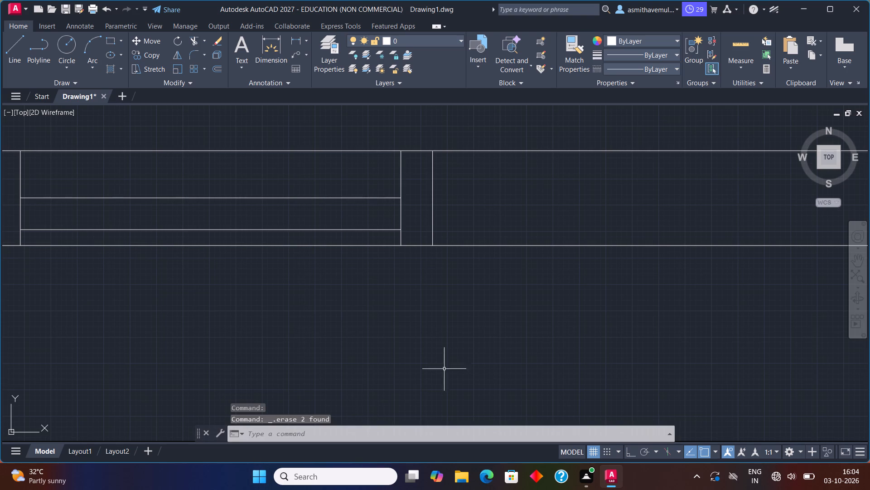
pyautogui.scroll(-1, 609, 191)
pyautogui.scroll(-1, 581, 279)
pyautogui.moveTo(579, 288); pyautogui.dragTo(259, 286, button='middle')
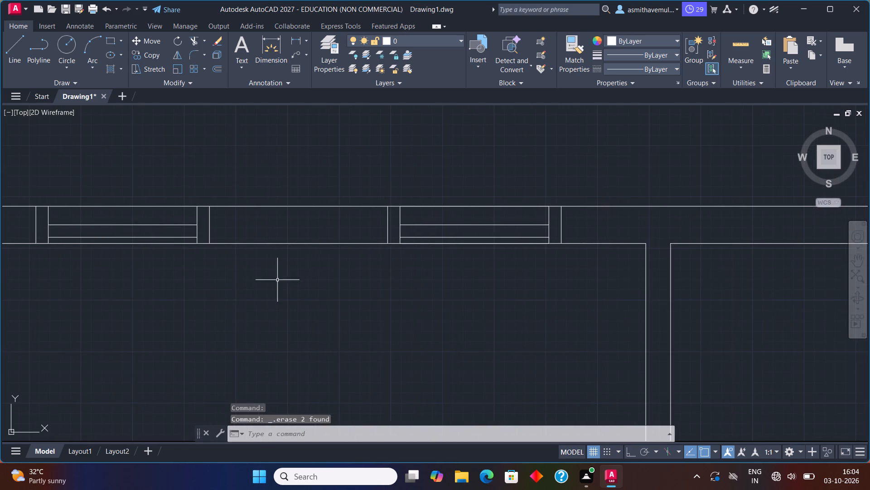
pyautogui.scroll(-1, 425, 263)
pyautogui.moveTo(418, 278); pyautogui.dragTo(208, 302, button='middle')
pyautogui.scroll(1, 205, 289)
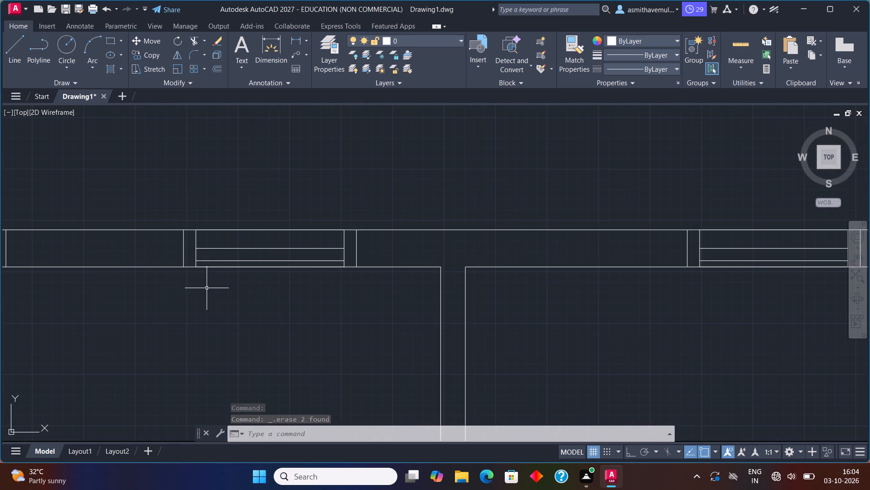
pyautogui.click(257, 267)
pyautogui.click(280, 229)
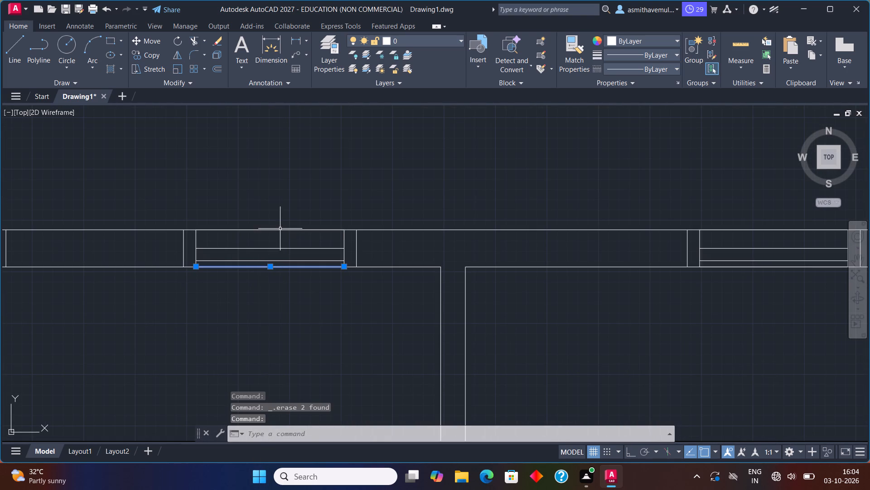
pyautogui.moveTo(609, 268); pyautogui.dragTo(435, 289, button='middle')
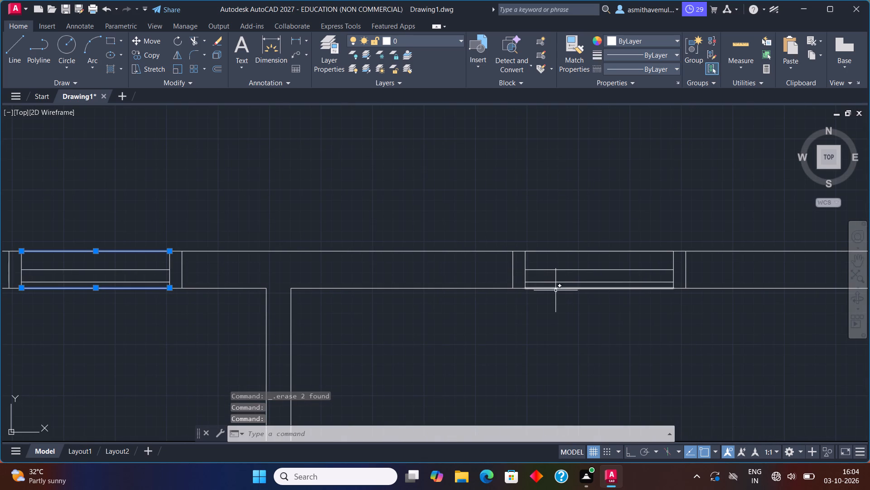
pyautogui.click(557, 289)
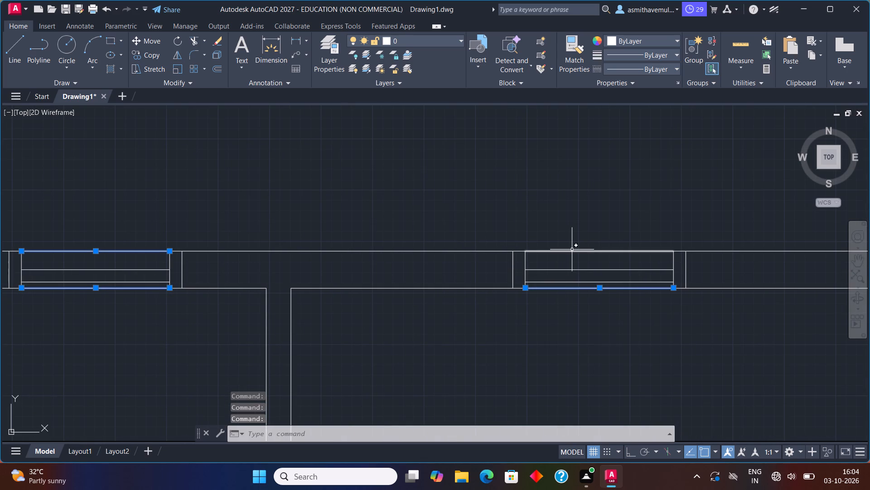
pyautogui.click(572, 251)
pyautogui.press('Delete')
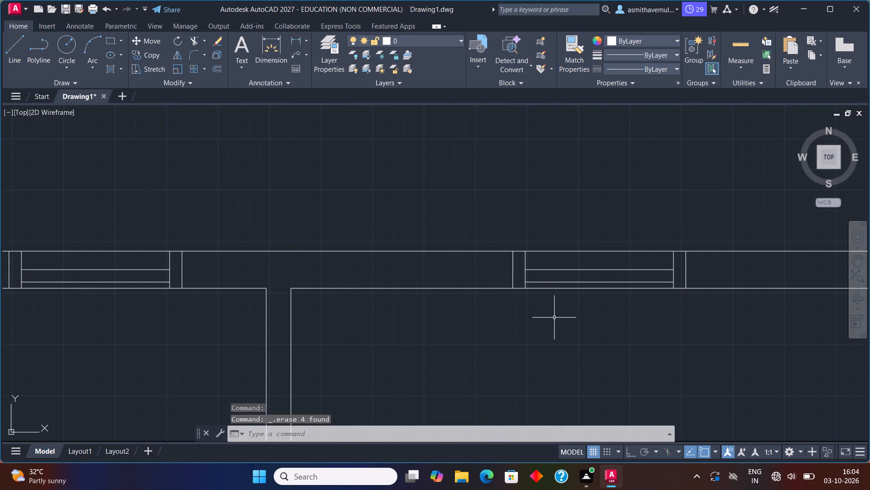
# Extend both lines of the partition between the first and second top rooms across the corridor to the lower rooms' corridor wall.
pyautogui.scroll(-4, 519, 286)
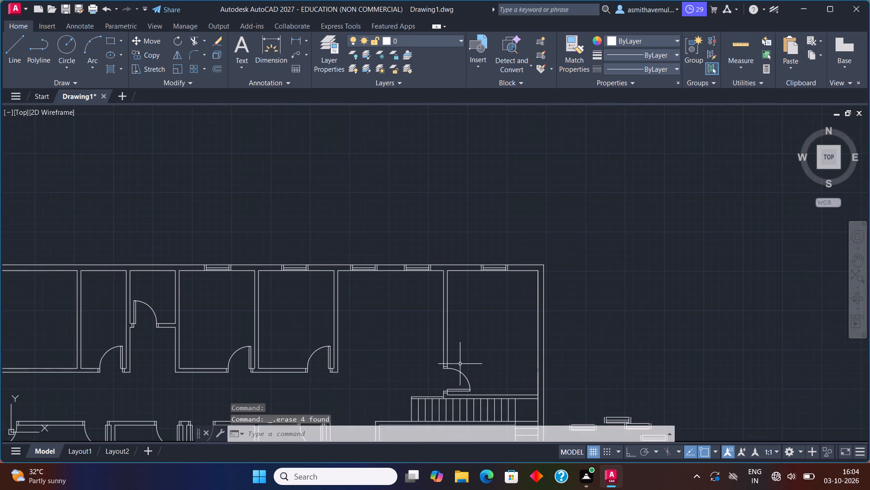
pyautogui.moveTo(460, 364); pyautogui.dragTo(569, 200, button='middle')
pyautogui.moveTo(228, 287); pyautogui.dragTo(279, 294, button='middle')
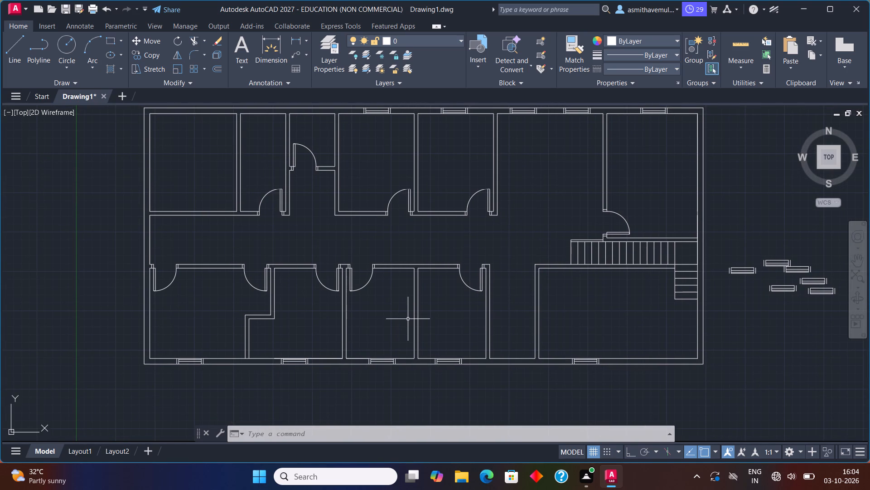
pyautogui.moveTo(322, 321); pyautogui.dragTo(459, 389, button='middle')
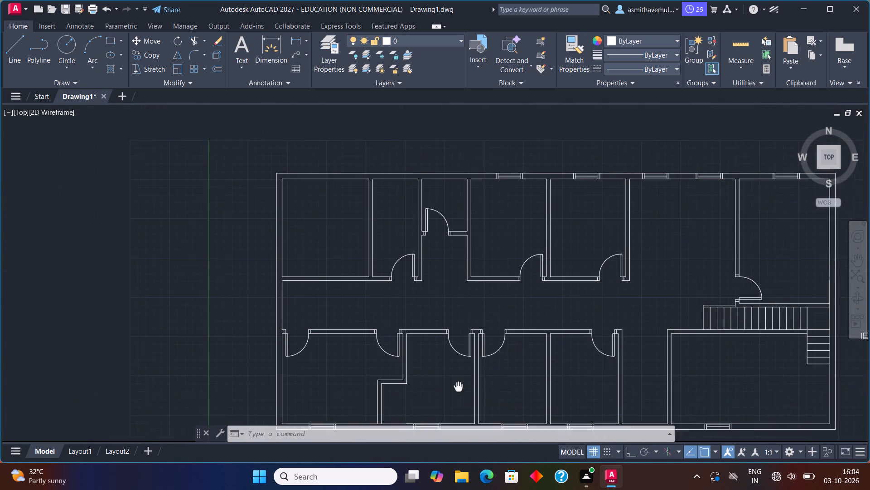
pyautogui.moveTo(459, 389); pyautogui.dragTo(459, 389, button='middle')
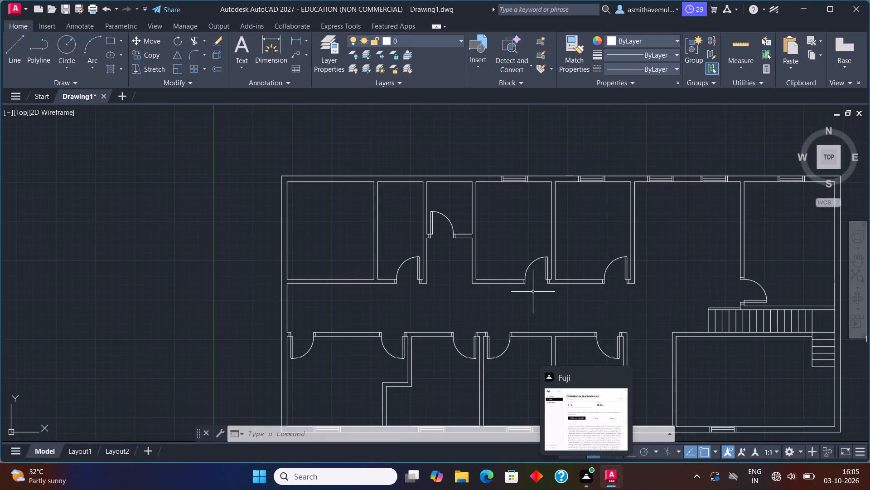
pyautogui.moveTo(533, 292); pyautogui.dragTo(503, 225, button='middle')
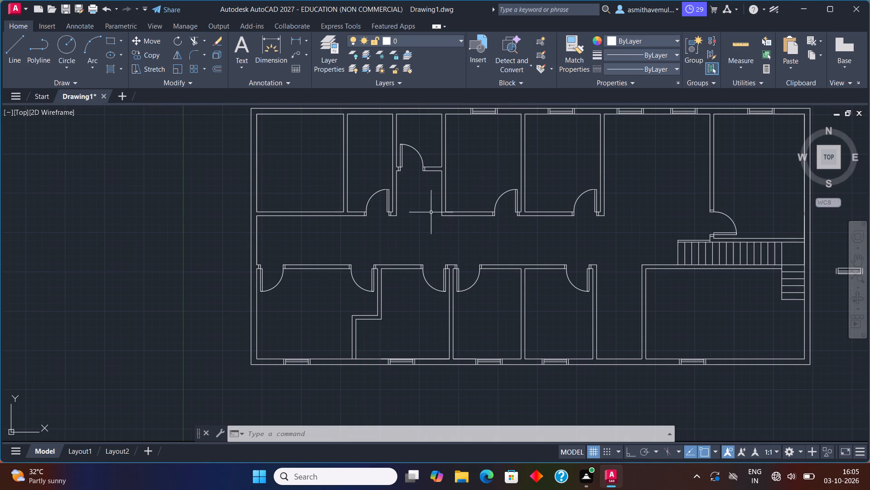
pyautogui.moveTo(376, 231); pyautogui.dragTo(417, 222, button='middle')
pyautogui.scroll(1, 393, 222)
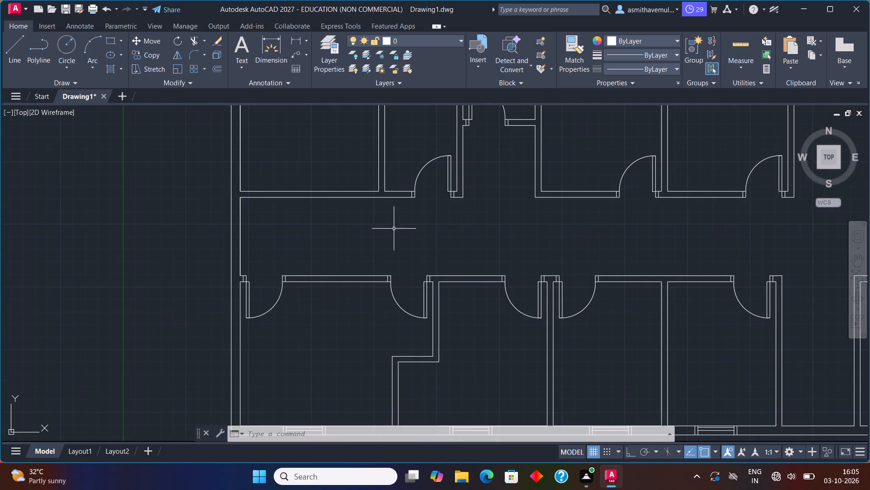
pyautogui.write('EXT')
pyautogui.write('END')
pyautogui.press('Return')
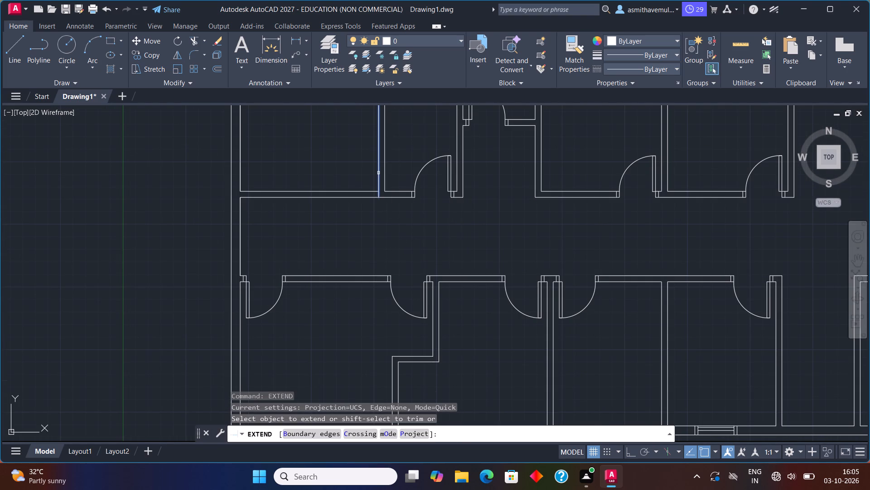
pyautogui.click(378, 173)
pyautogui.click(378, 180)
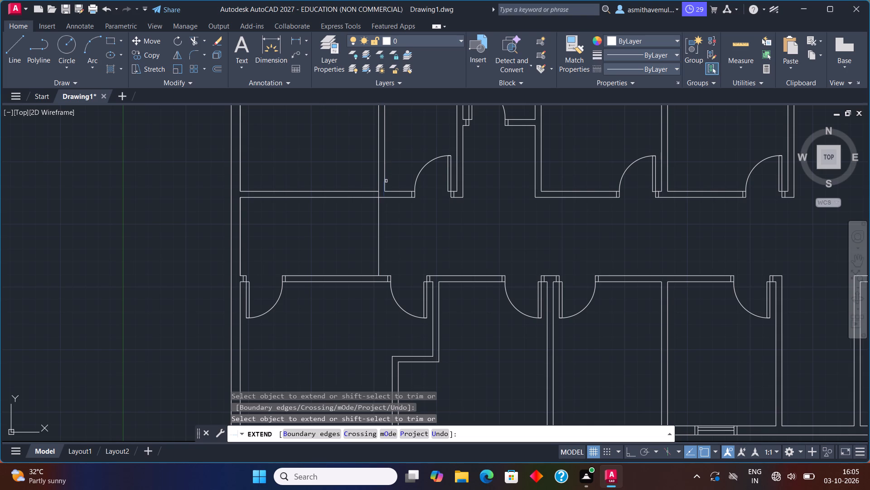
pyautogui.click(386, 181)
pyautogui.click(384, 196)
pyautogui.press('Escape')
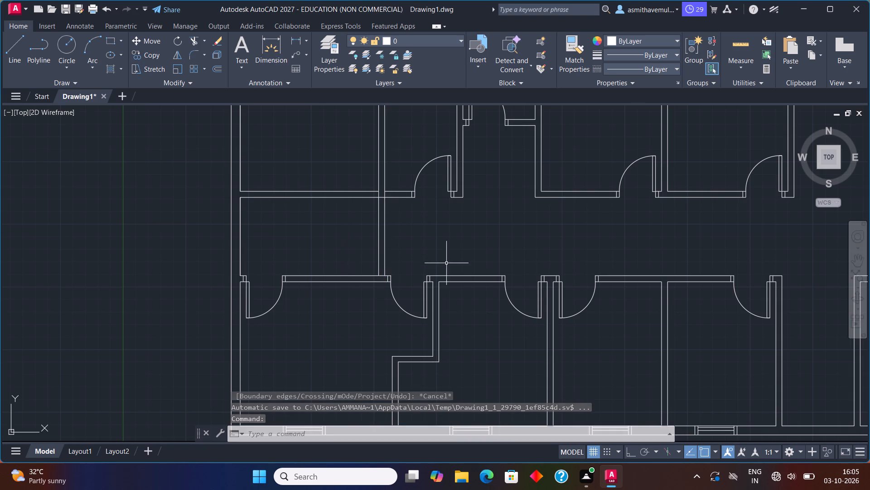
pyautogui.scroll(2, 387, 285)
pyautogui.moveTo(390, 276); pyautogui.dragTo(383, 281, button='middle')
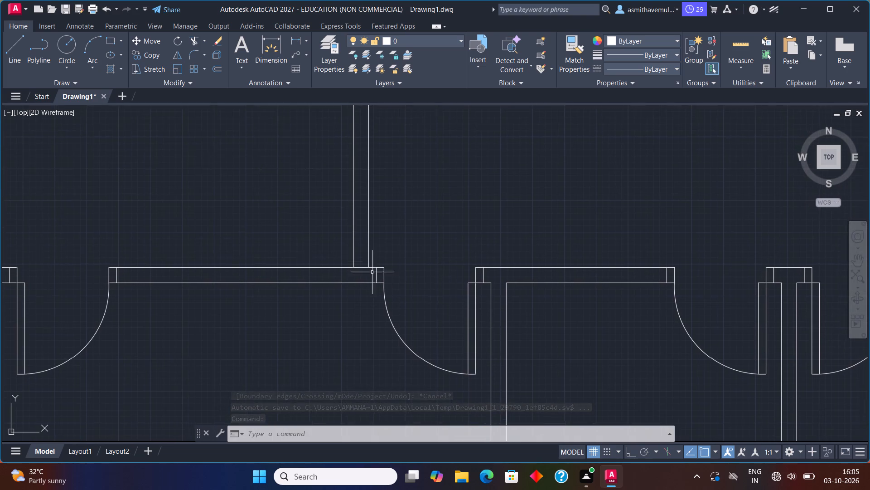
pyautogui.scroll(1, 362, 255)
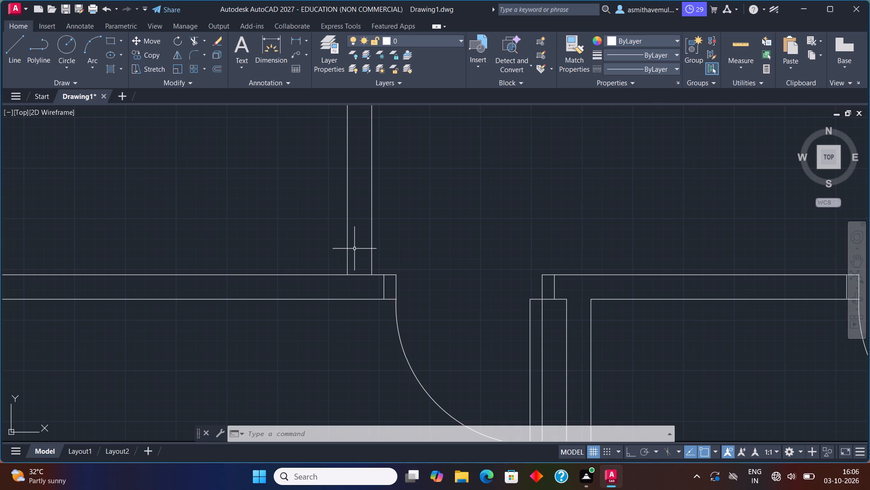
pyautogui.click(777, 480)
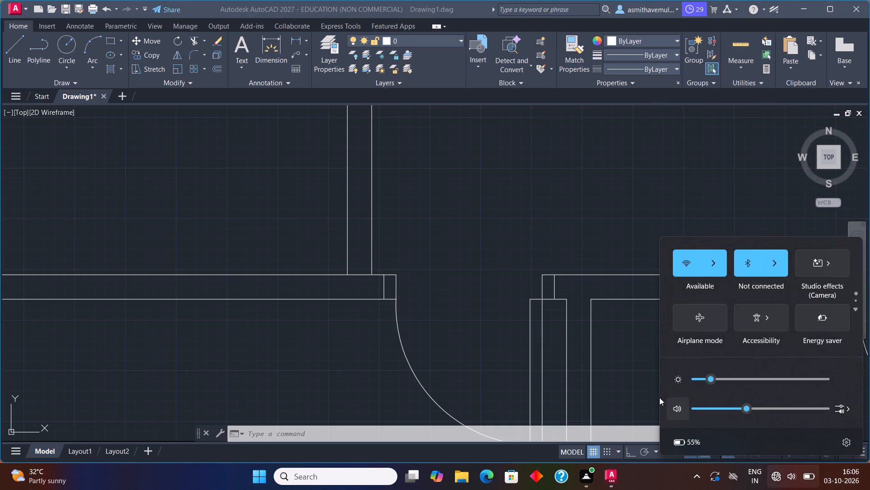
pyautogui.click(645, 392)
# Draw a line across the extended partition, starting 3" above its left line's junction with the lower corridor wall.
pyautogui.scroll(-1, 567, 360)
pyautogui.scroll(-1, 510, 327)
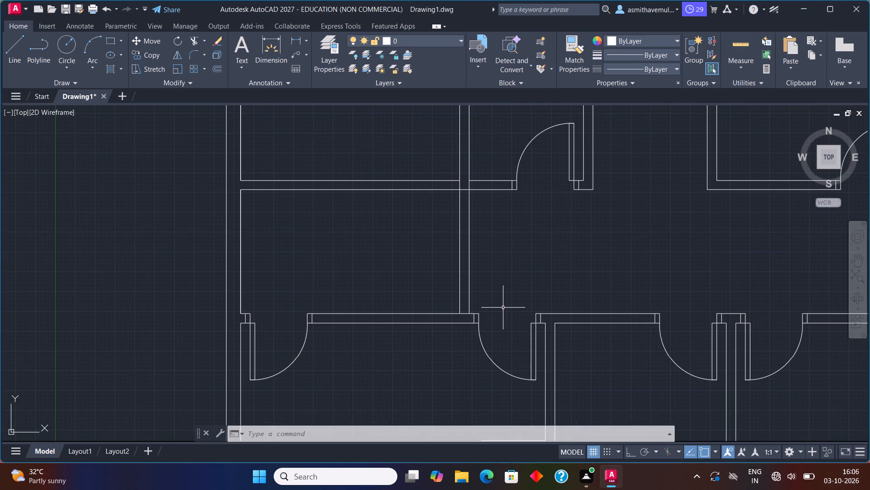
pyautogui.scroll(1, 503, 308)
pyautogui.press('l')
pyautogui.press('Return')
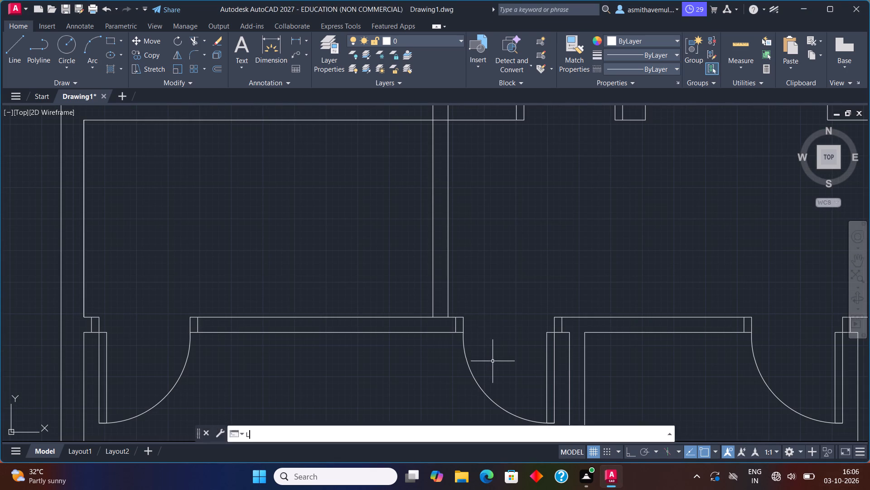
pyautogui.write('FROM')
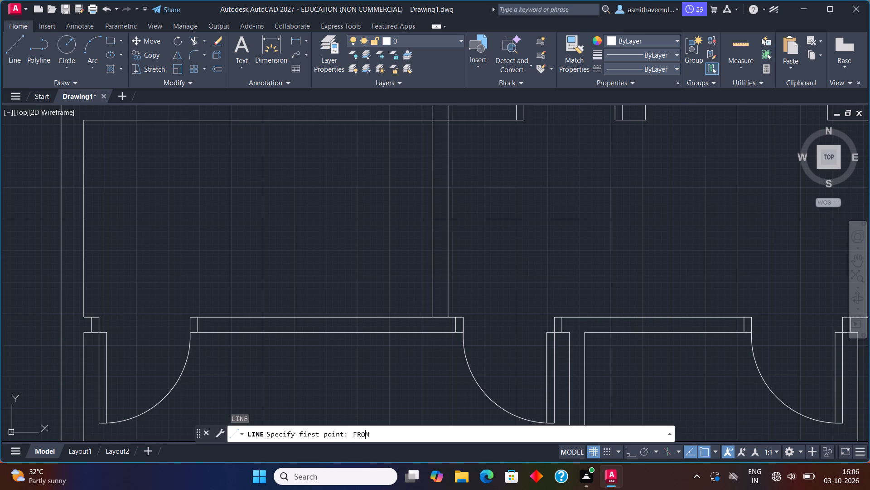
pyautogui.press('Return')
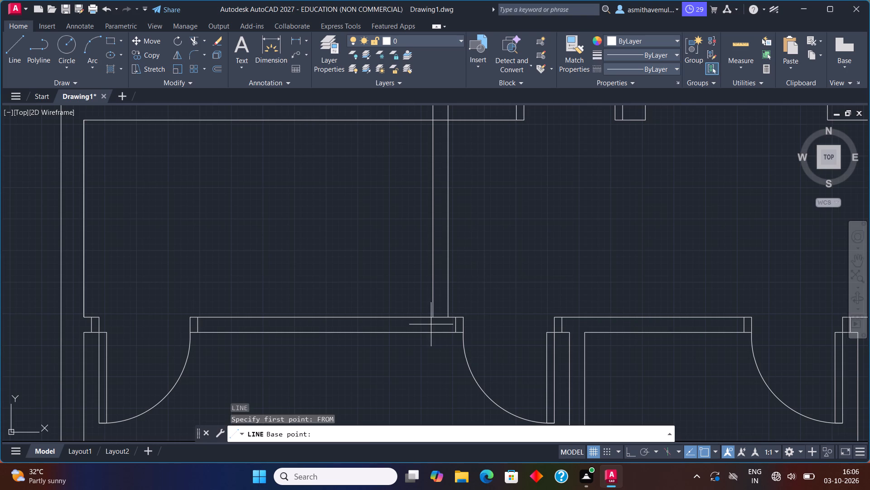
pyautogui.click(435, 318)
pyautogui.write('@0,3')
pyautogui.hotkey('shift', '"')
pyautogui.press('Return')
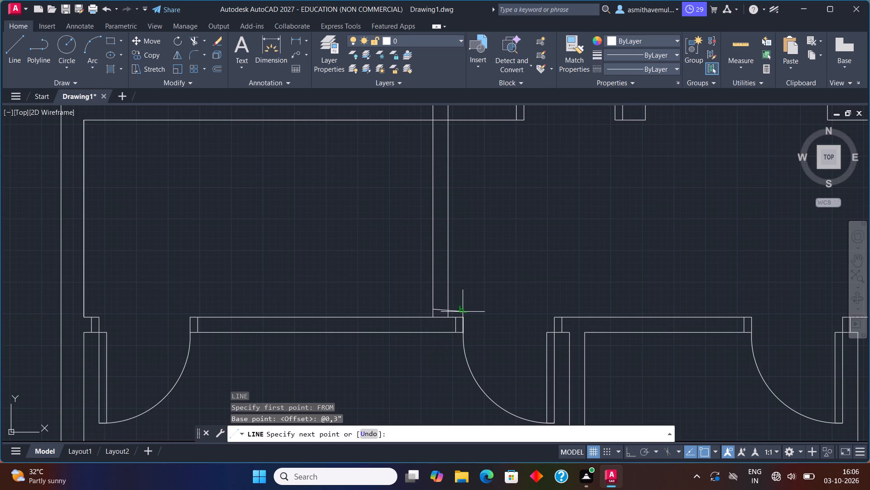
pyautogui.scroll(2, 459, 308)
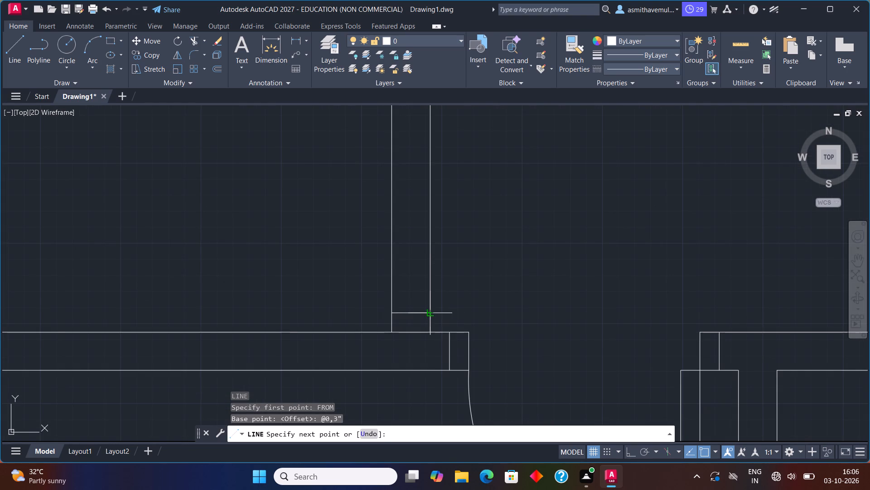
pyautogui.click(431, 316)
pyautogui.press('Escape')
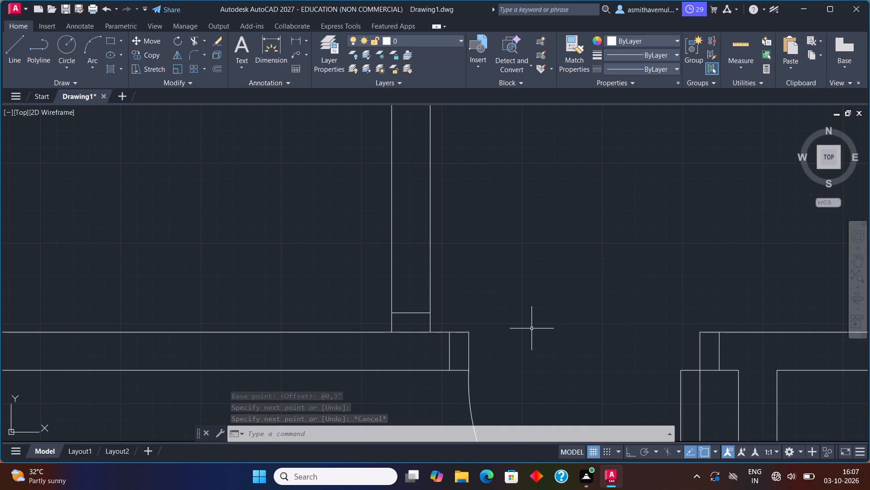
# Trim the corridor wall line between the two partition lines at their lower junction.
pyautogui.write('TRIM')
pyautogui.press('Return')
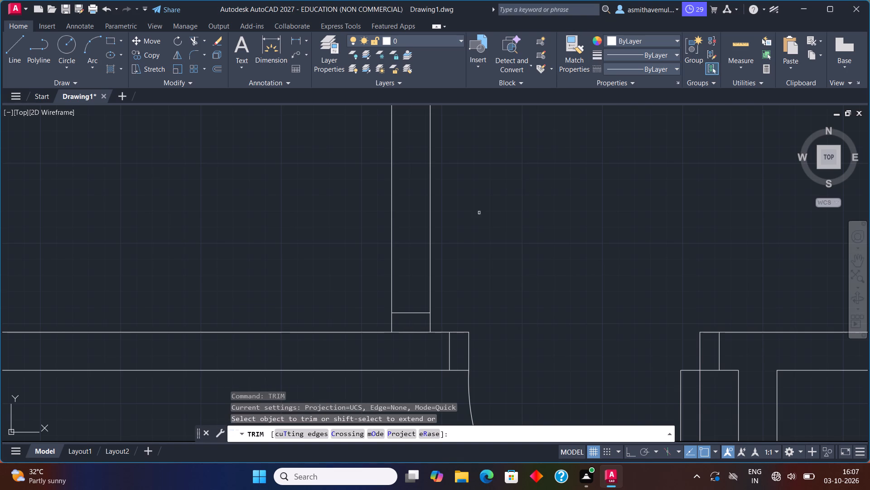
pyautogui.moveTo(428, 356); pyautogui.dragTo(418, 328)
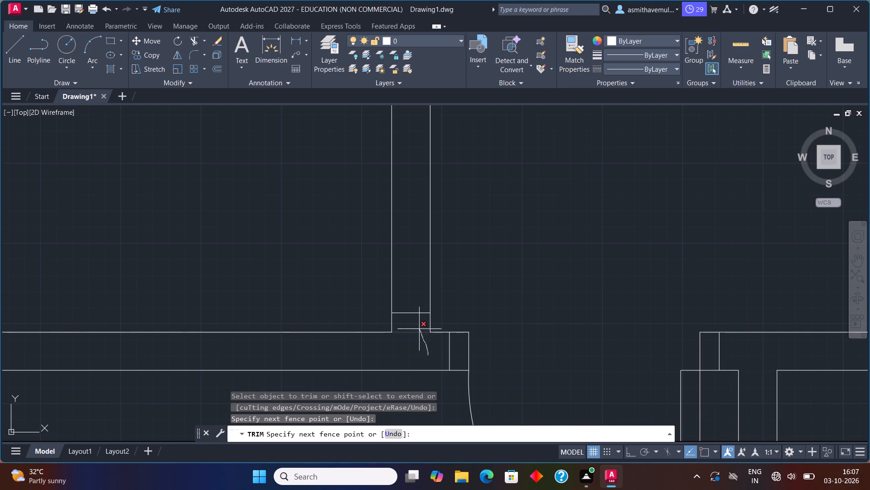
pyautogui.moveTo(418, 328); pyautogui.dragTo(419, 328)
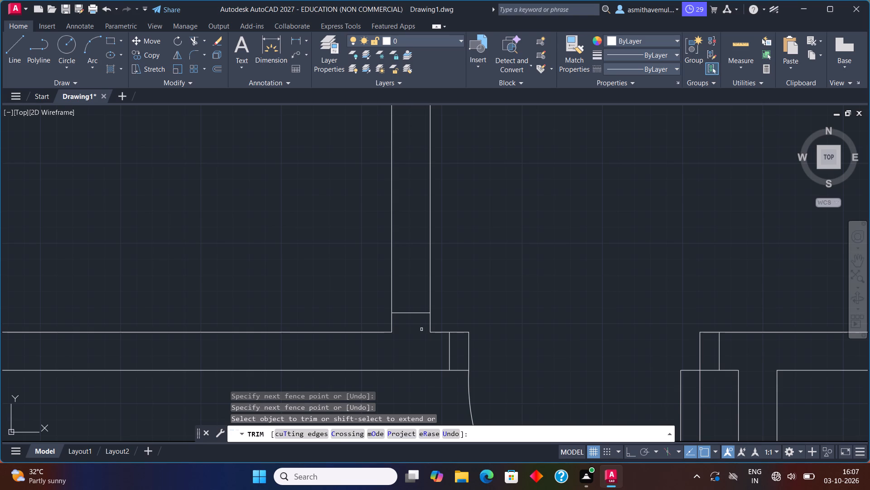
pyautogui.press('Escape')
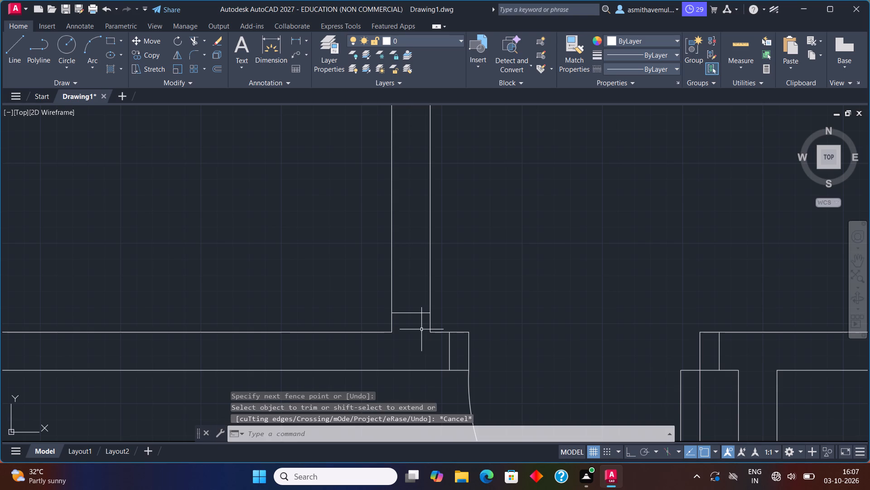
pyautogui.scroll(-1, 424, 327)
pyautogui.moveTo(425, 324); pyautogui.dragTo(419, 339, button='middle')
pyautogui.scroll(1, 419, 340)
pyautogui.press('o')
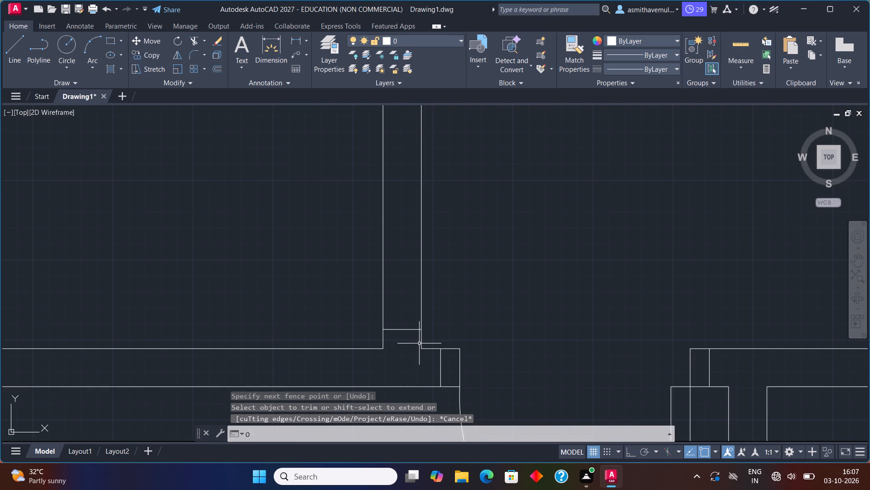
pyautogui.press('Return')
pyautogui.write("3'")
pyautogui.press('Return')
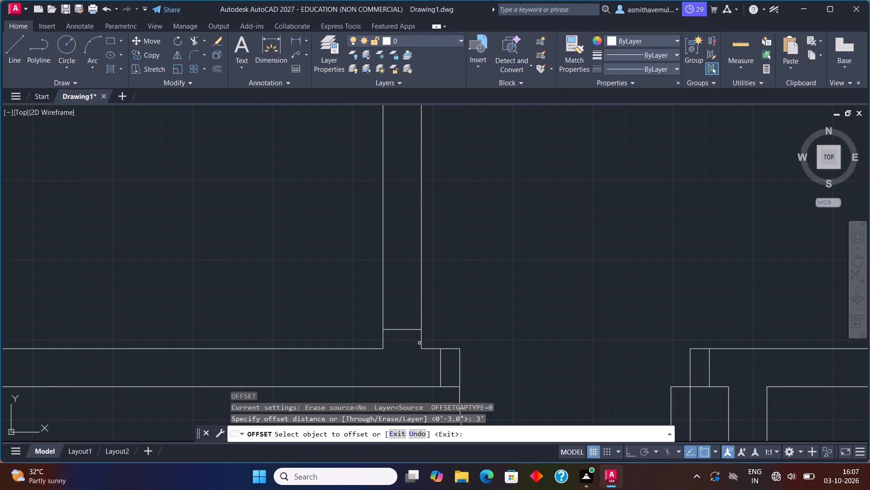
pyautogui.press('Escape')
# Offset the short line crossing the partition near its lower corridor junction 3" upward, between the two partition lines.
pyautogui.press('o')
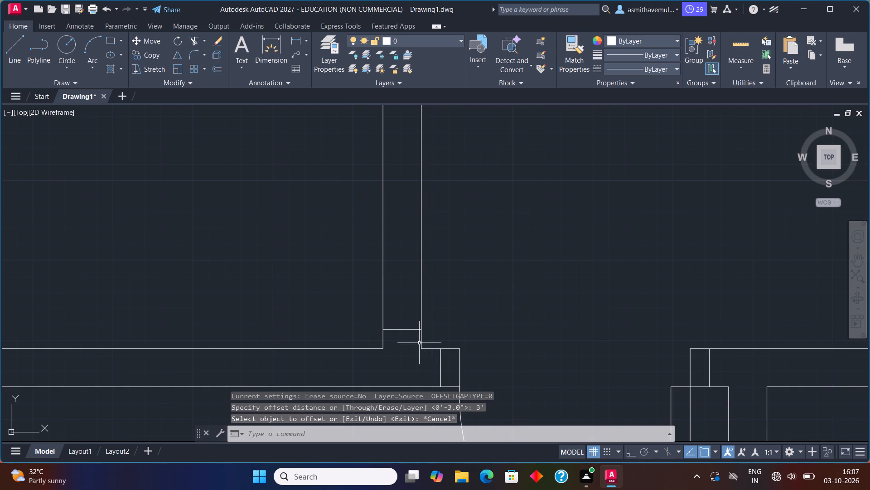
pyautogui.press('Return')
pyautogui.press('3')
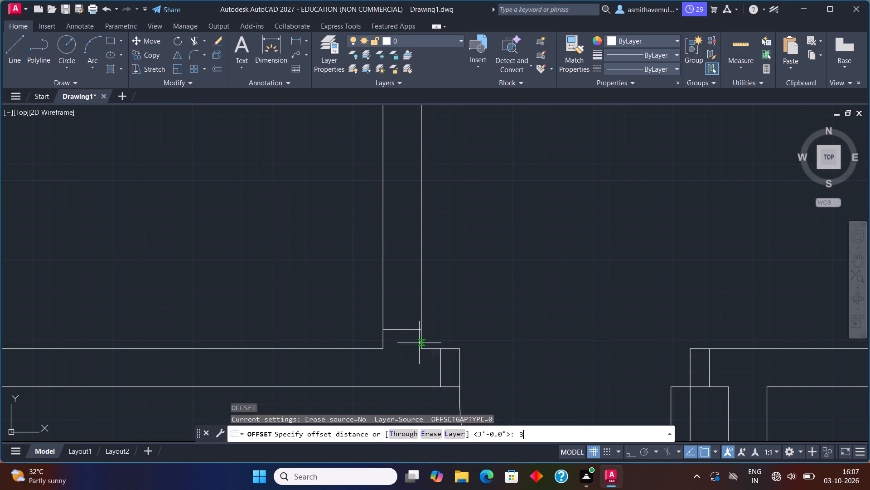
pyautogui.hotkey('shift', '"')
pyautogui.press('Return')
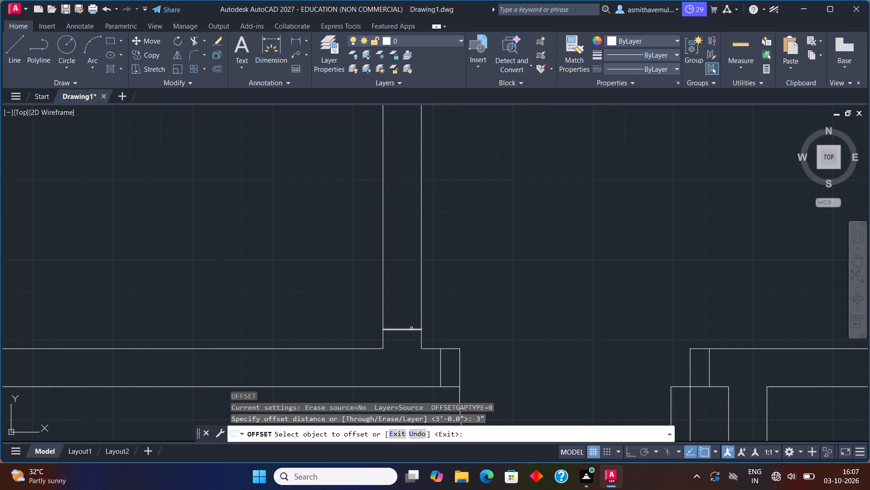
pyautogui.click(411, 329)
pyautogui.click(415, 306)
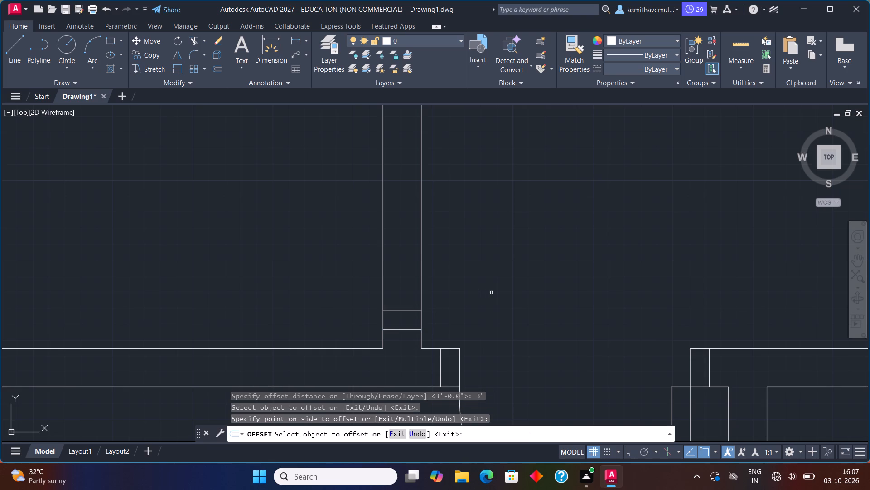
pyautogui.press('Escape')
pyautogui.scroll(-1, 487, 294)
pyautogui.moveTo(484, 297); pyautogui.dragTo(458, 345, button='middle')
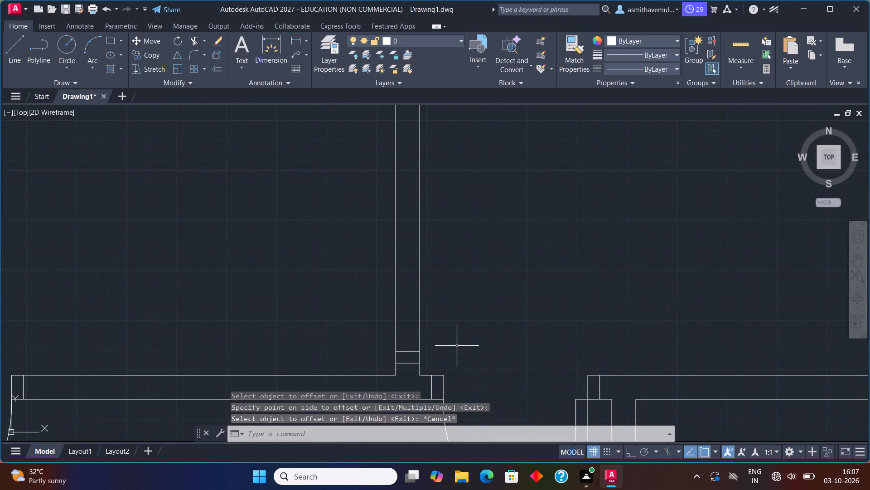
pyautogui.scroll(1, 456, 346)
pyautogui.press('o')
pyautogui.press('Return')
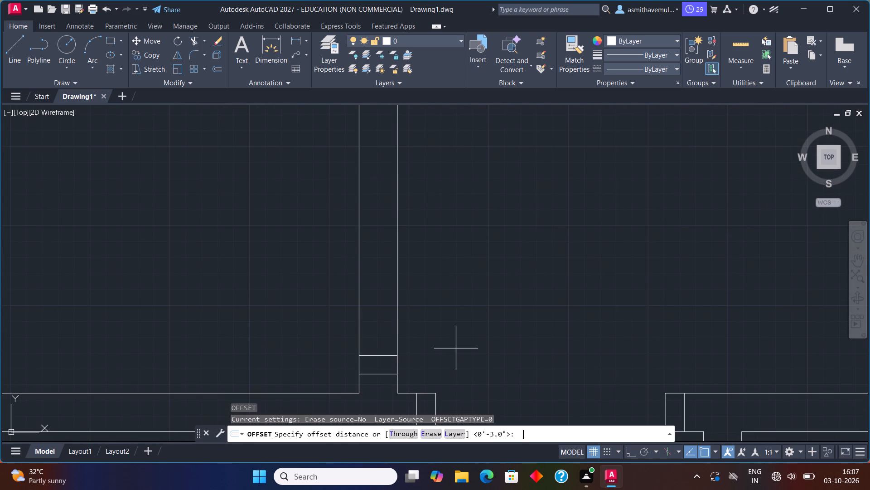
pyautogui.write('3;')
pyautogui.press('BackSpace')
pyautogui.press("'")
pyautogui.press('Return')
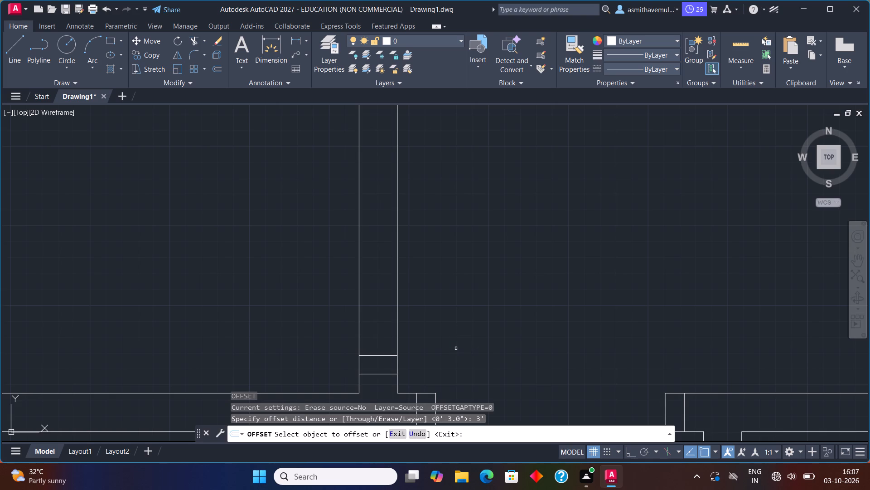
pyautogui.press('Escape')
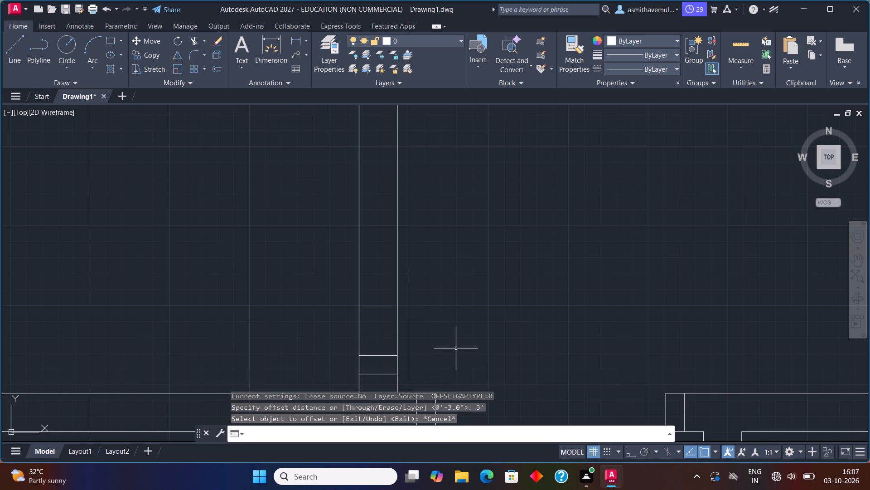
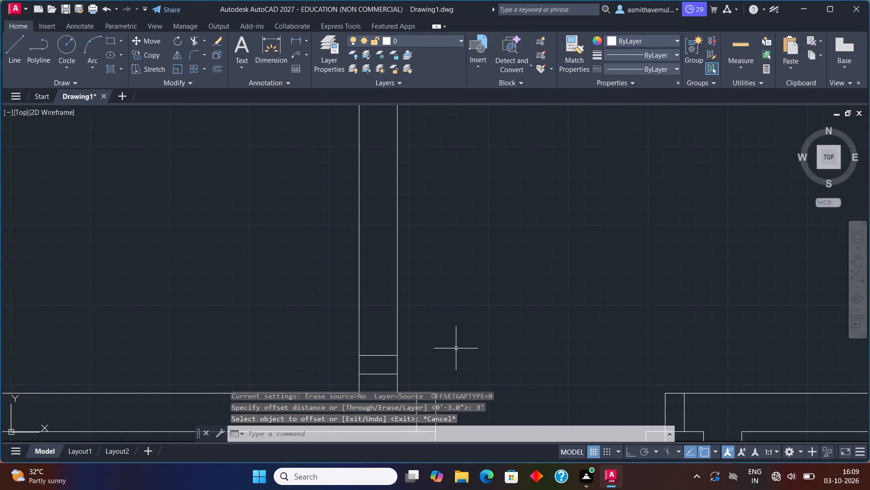
# Offset the upper of the two short jamb lines near the partition's lower corridor junction 3' upward.
pyautogui.scroll(-2, 459, 300)
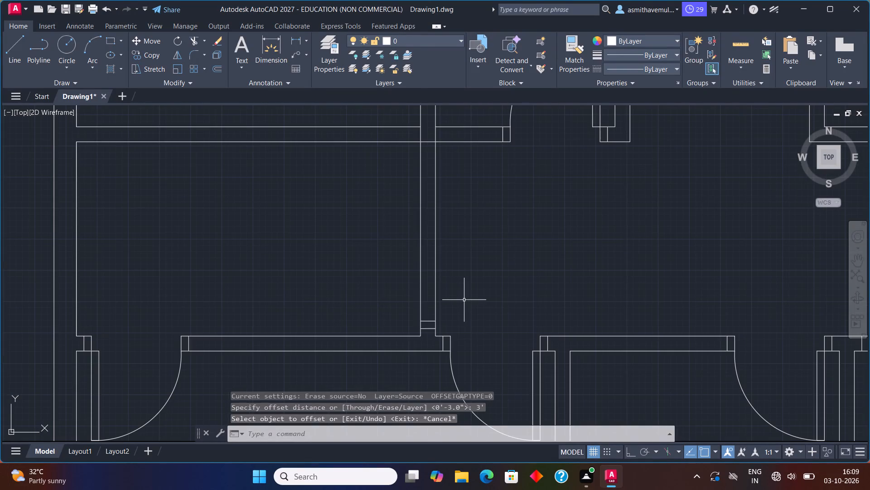
pyautogui.press('o')
pyautogui.press('Return')
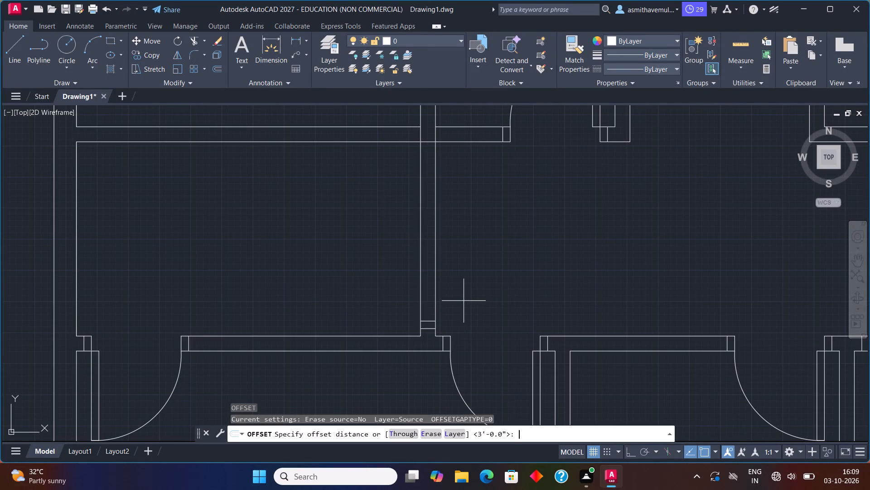
pyautogui.write("3'")
pyautogui.press('Return')
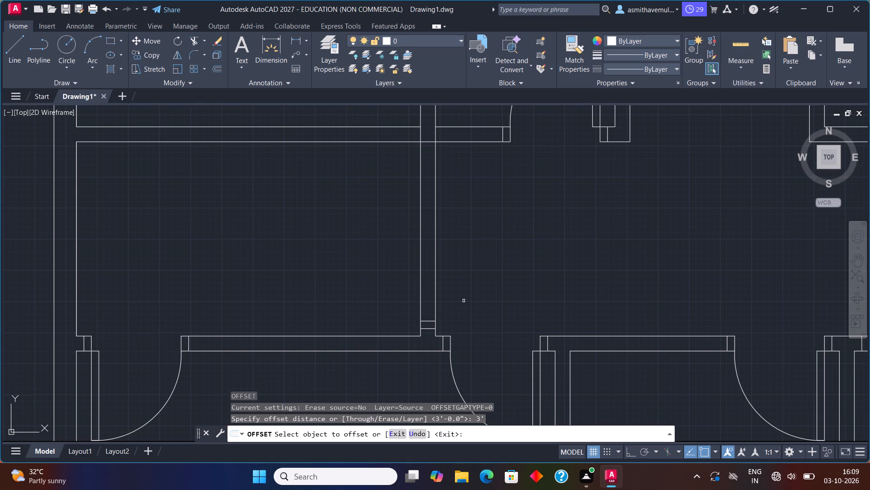
pyautogui.scroll(1, 425, 285)
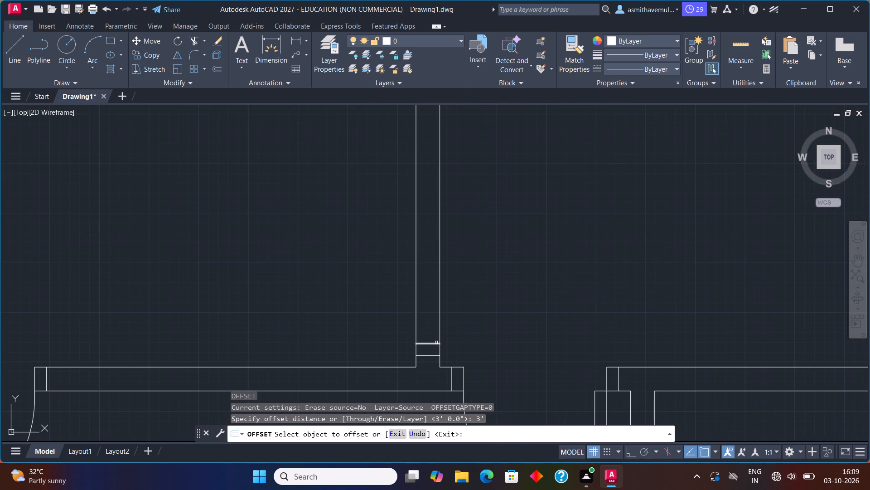
pyautogui.click(436, 343)
pyautogui.click(421, 274)
pyautogui.press('Escape')
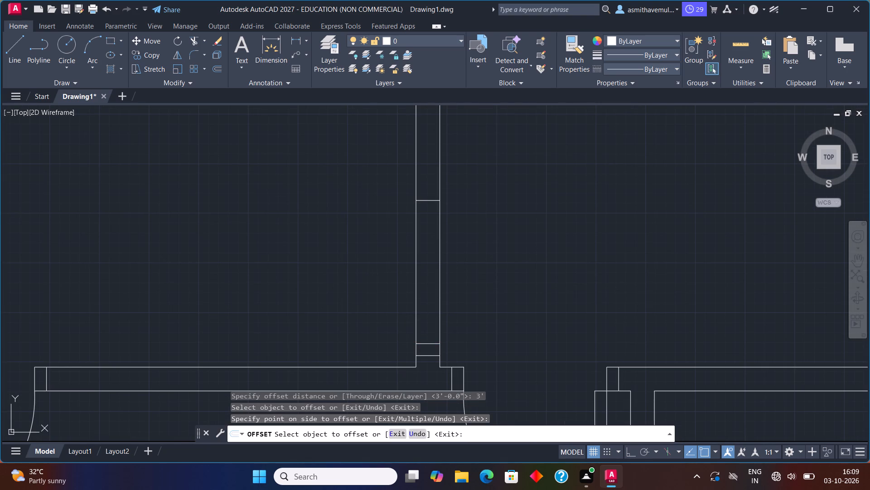
# Offset the new short line at the upper side of the partition opening 3" upward.
pyautogui.press('o')
pyautogui.press('Return')
pyautogui.press('3')
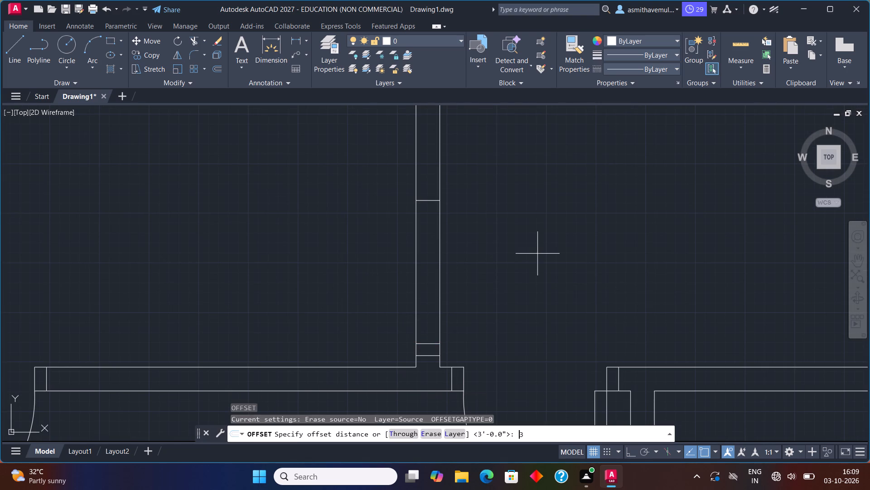
pyautogui.hotkey('shift', '"')
pyautogui.press('Return')
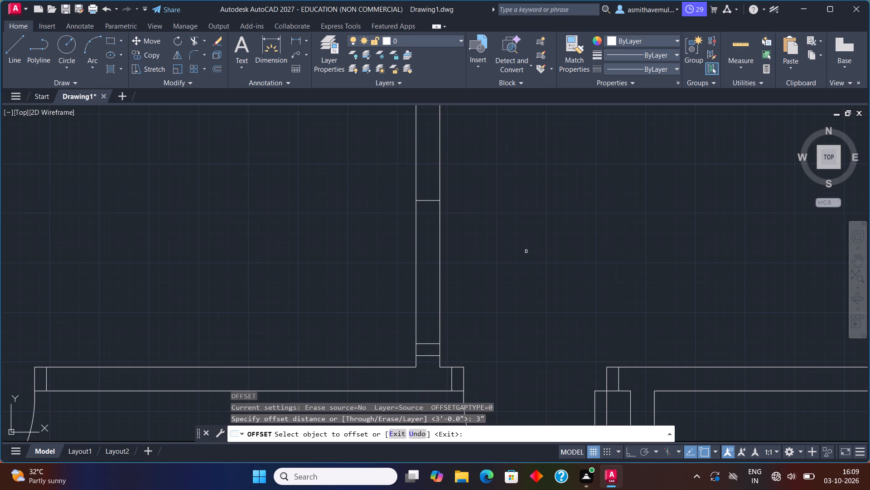
pyautogui.click(435, 201)
pyautogui.click(430, 173)
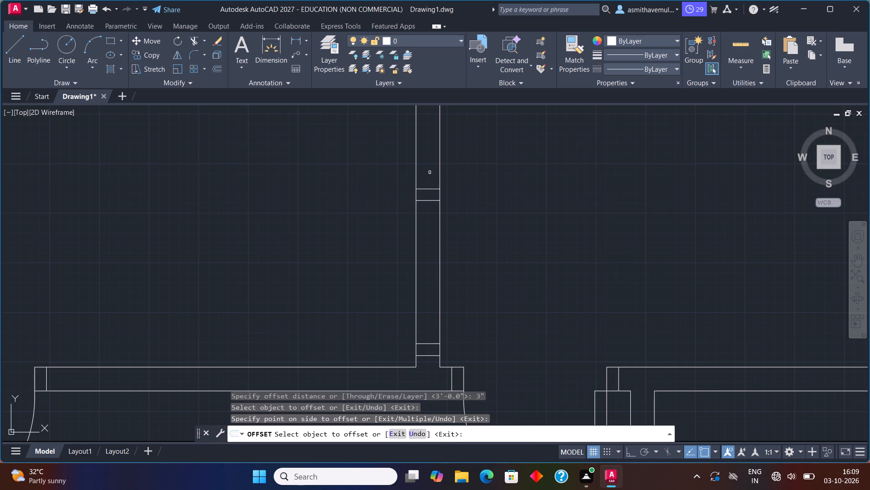
pyautogui.press('Escape')
# Trim both partition lines between the lower and upper jambs to open the 3' doorway.
pyautogui.write('TRIM')
pyautogui.press('Return')
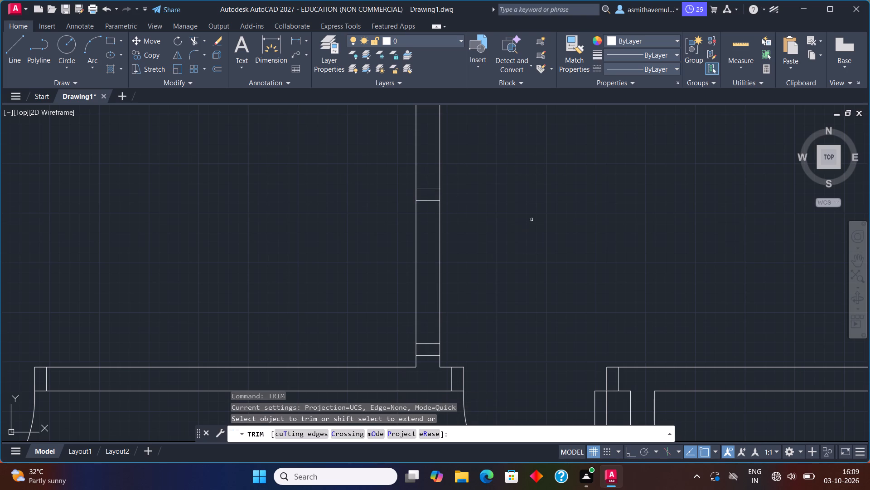
pyautogui.moveTo(481, 261); pyautogui.dragTo(361, 300)
pyautogui.press('Escape')
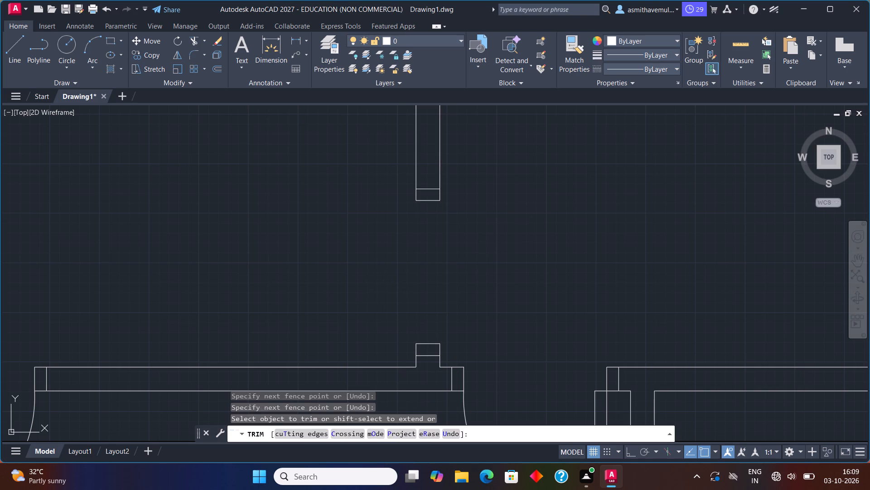
# Draw a 3' by 3" rectangular door leaf from the lower jamb's top-left corner, extending left and upward.
pyautogui.write('REC')
pyautogui.press('Return')
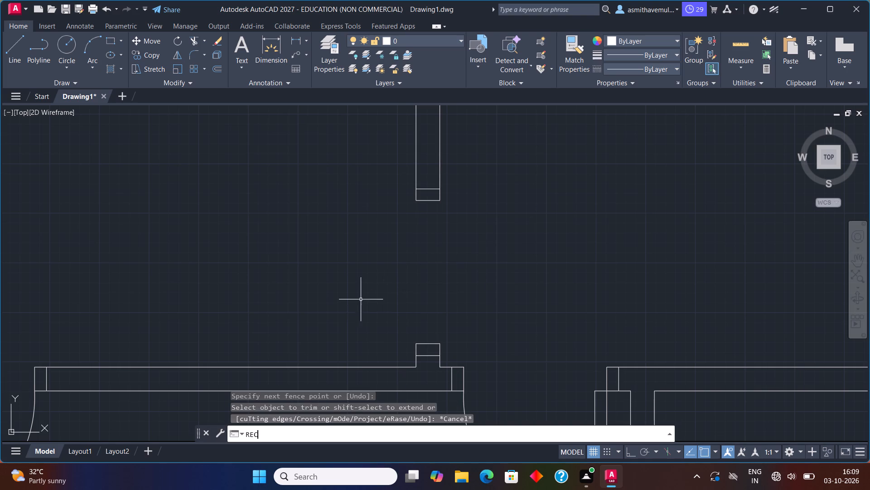
pyautogui.click(417, 342)
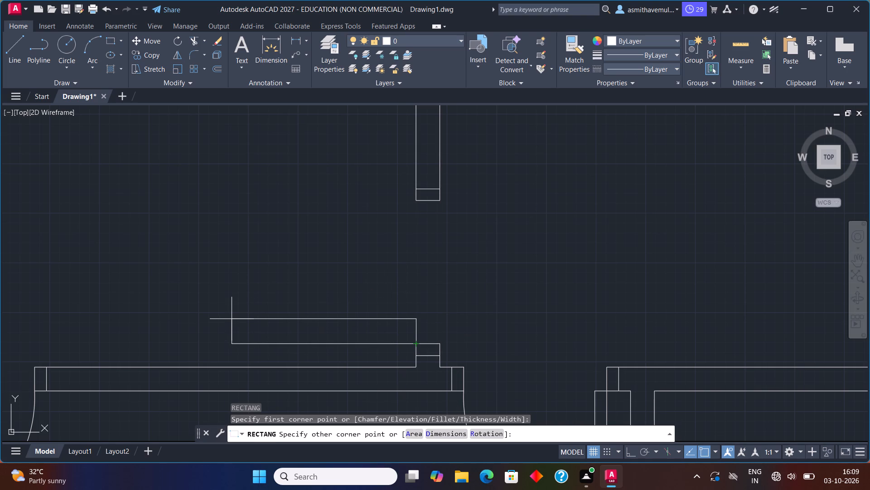
pyautogui.press('d')
pyautogui.press('Return')
pyautogui.write("3'")
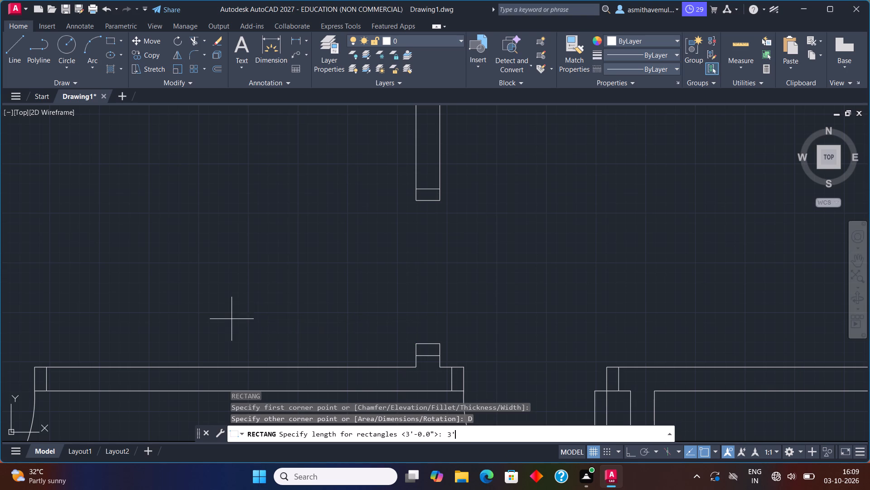
pyautogui.press('Return')
pyautogui.press('3')
pyautogui.hotkey('shift', '"')
pyautogui.press('Return')
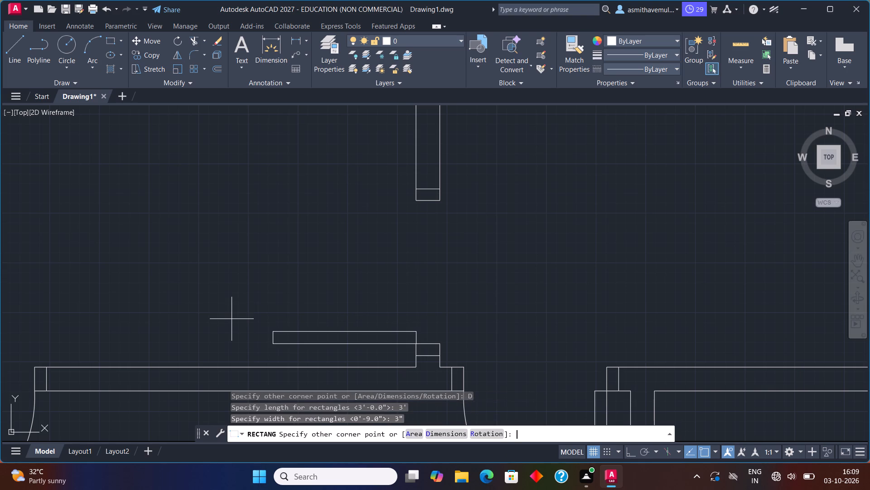
pyautogui.click(232, 319)
pyautogui.write('ARC')
pyautogui.write('ARC')
pyautogui.press('Return')
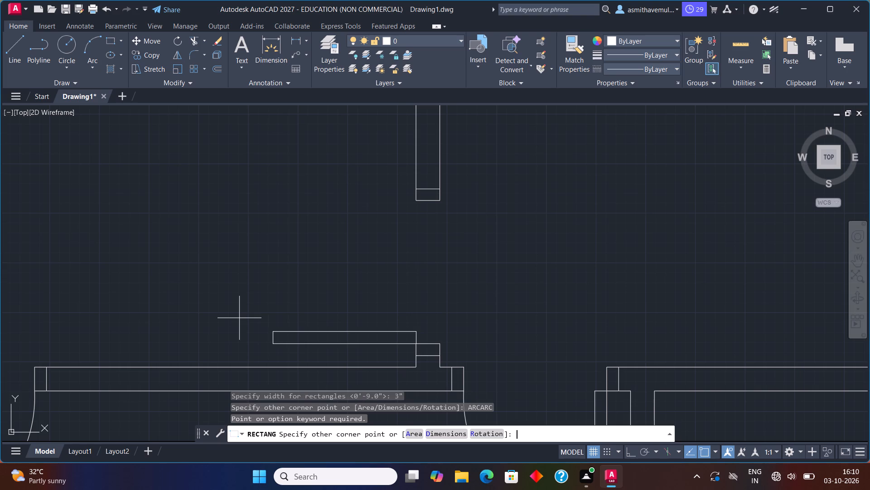
pyautogui.click(285, 308)
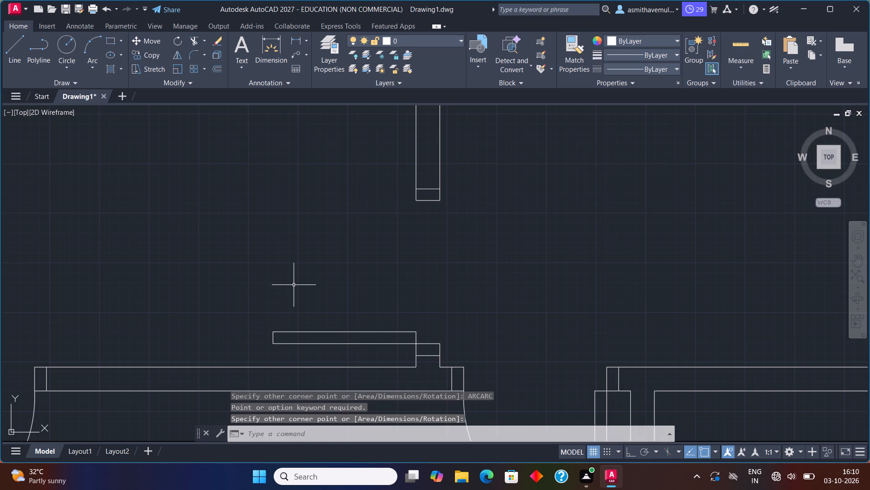
# Draw the door swing as a three-point arc through both corners of the leaf's free end to the upper jamb's lower-left corner.
pyautogui.write('ARC')
pyautogui.press('Return')
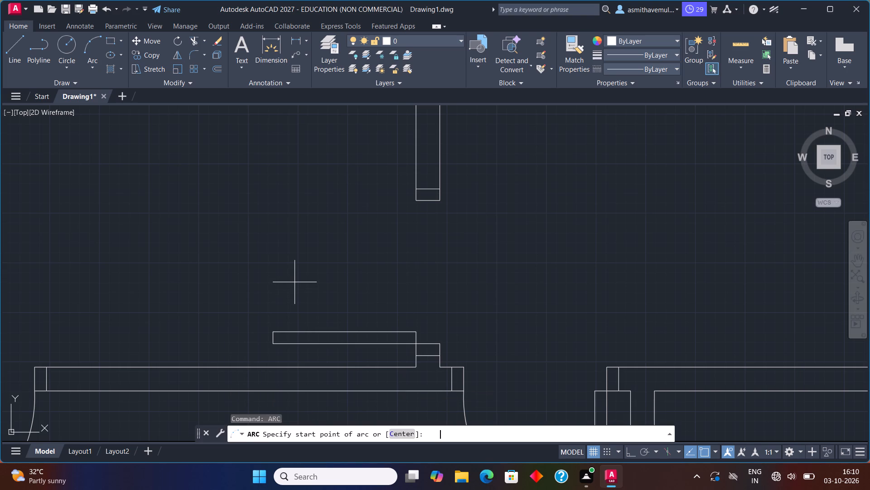
pyautogui.click(274, 347)
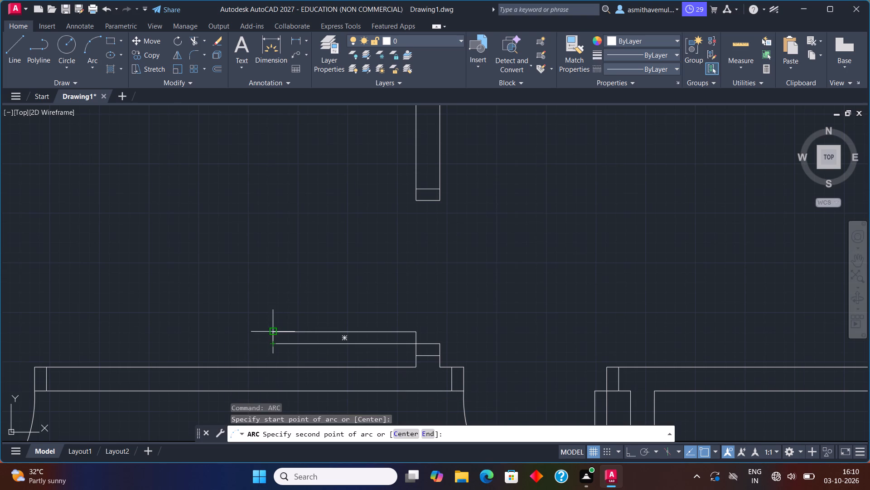
pyautogui.click(275, 331)
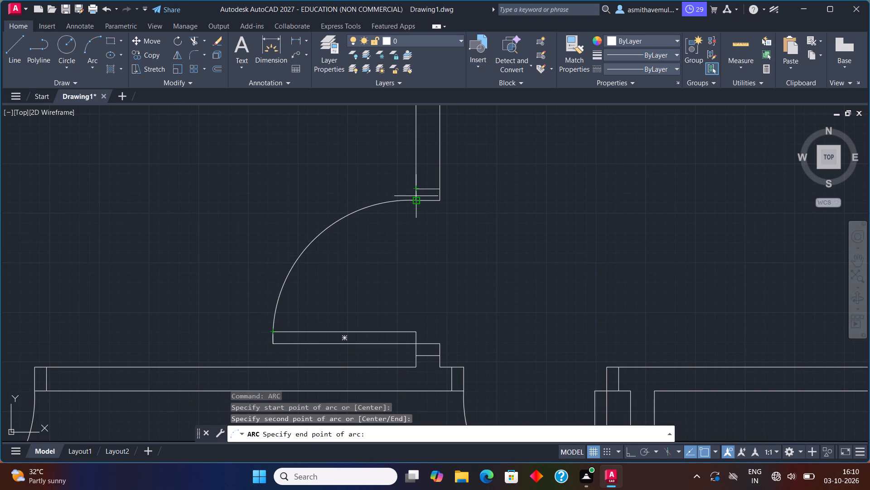
pyautogui.click(416, 197)
# Draw a vertical line across the corridor from the first lower room's right door jamb line to the upper corridor wall.
pyautogui.scroll(-1, 440, 237)
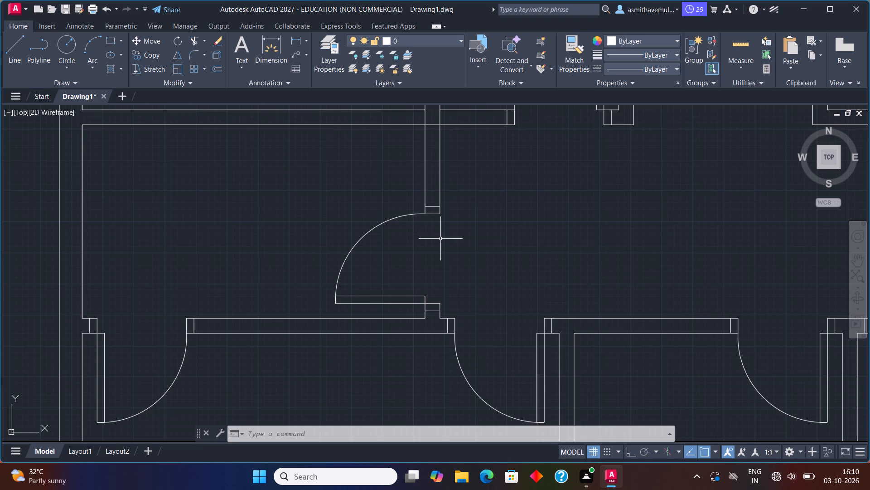
pyautogui.scroll(-2, 442, 240)
pyautogui.scroll(-1, 464, 269)
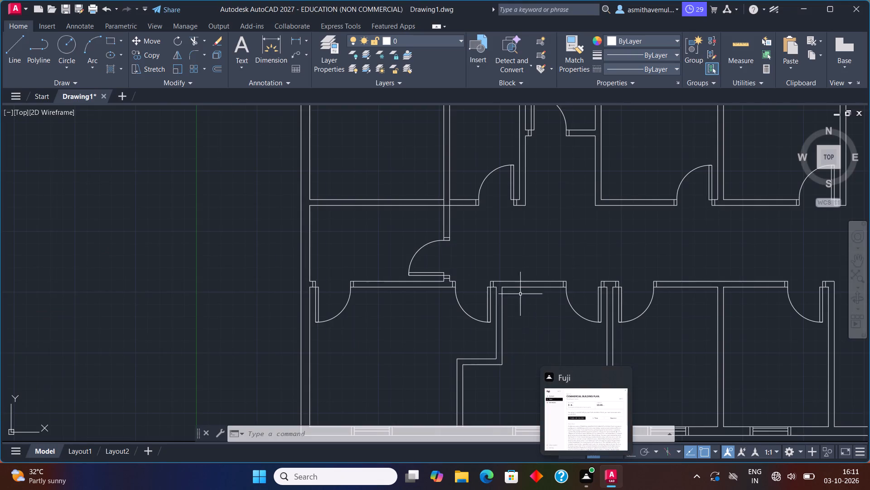
pyautogui.scroll(-1, 512, 255)
pyautogui.moveTo(513, 256); pyautogui.dragTo(333, 253, button='middle')
pyautogui.scroll(1, 290, 245)
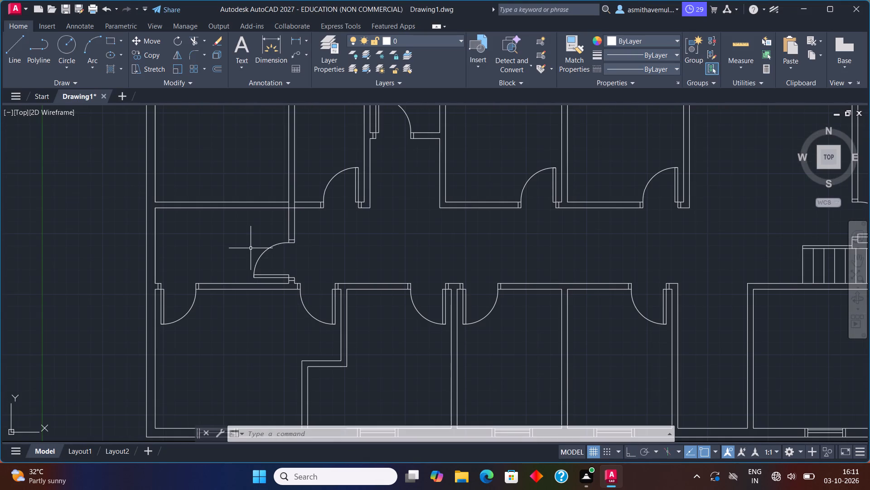
pyautogui.moveTo(250, 249); pyautogui.dragTo(299, 308, button='middle')
pyautogui.scroll(1, 251, 286)
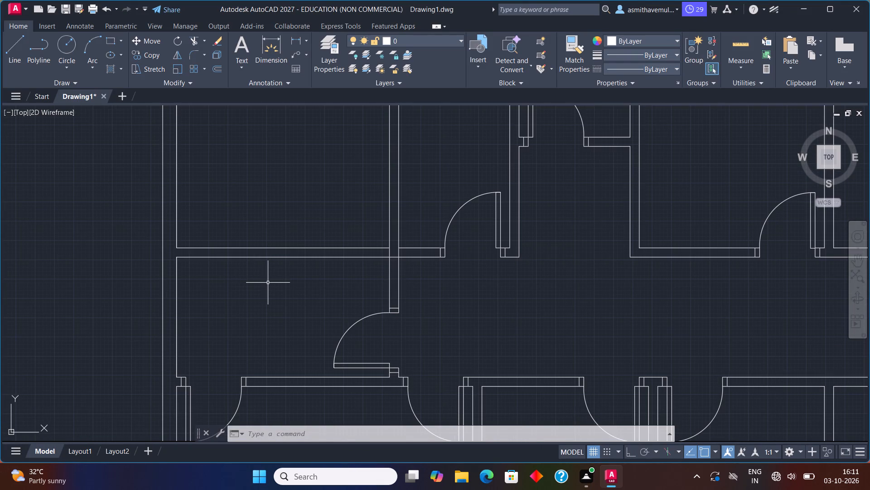
pyautogui.press('l')
pyautogui.press('Return')
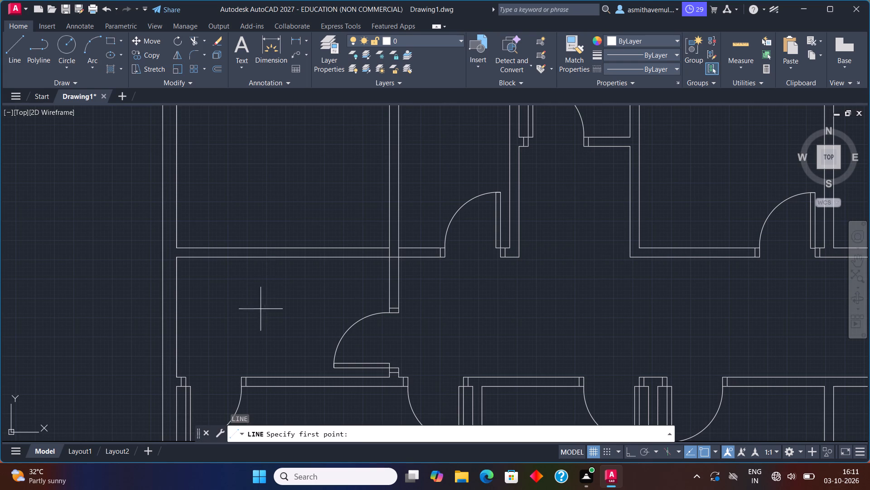
pyautogui.click(248, 377)
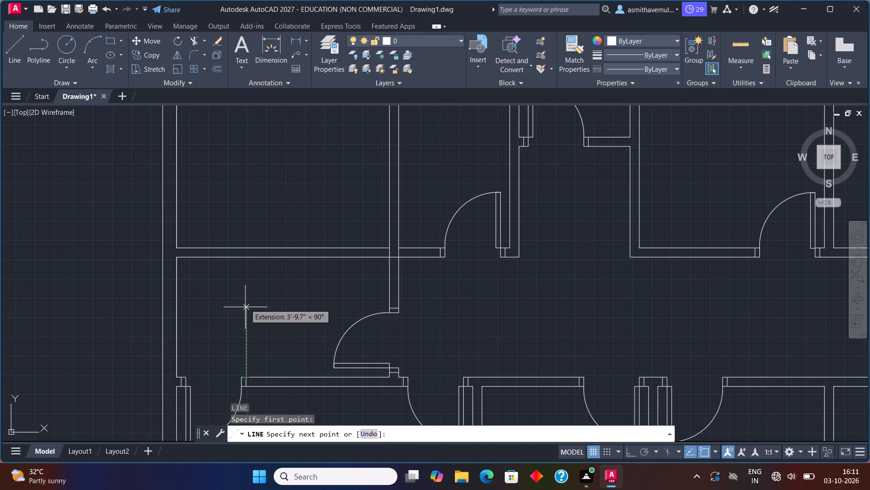
pyautogui.click(246, 258)
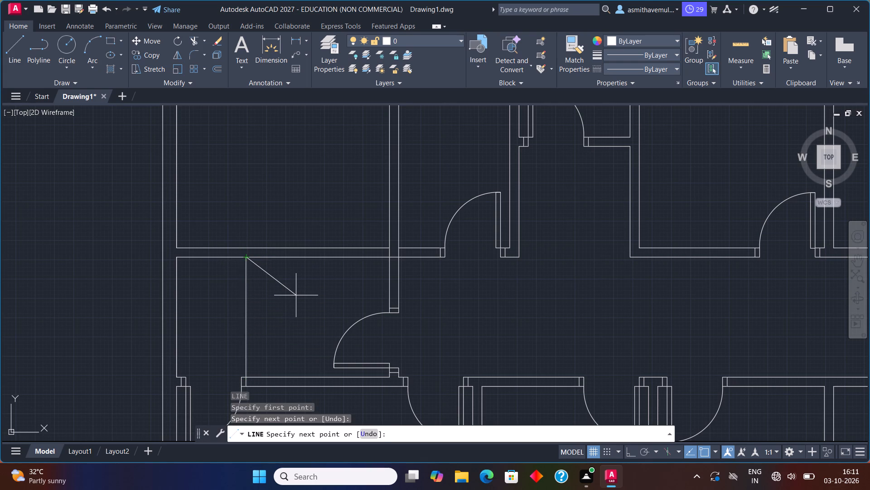
pyautogui.press('Escape')
# Offset the new vertical line across the corridor 6" to the right.
pyautogui.press('o')
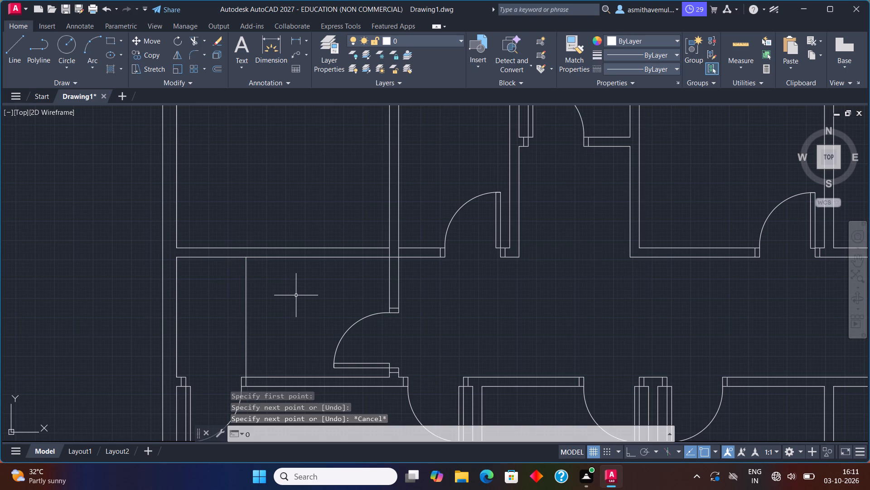
pyautogui.press('Return')
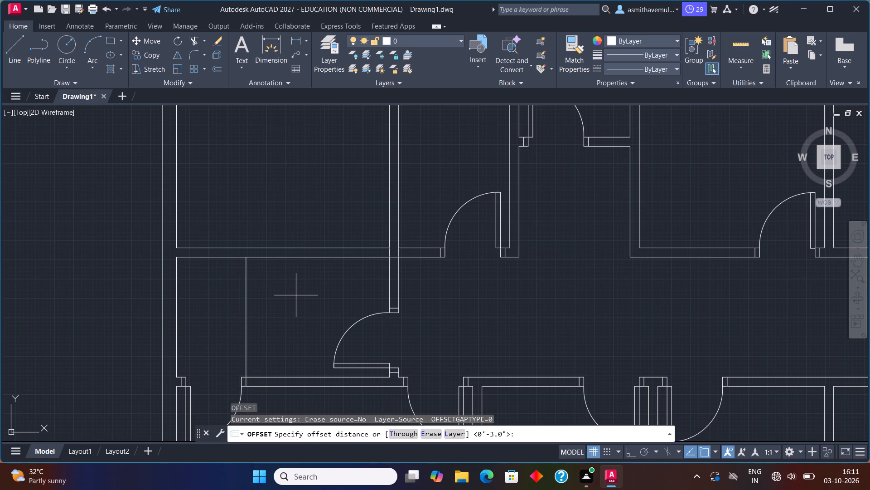
pyautogui.press('6')
pyautogui.hotkey('shift', '"')
pyautogui.press('Return')
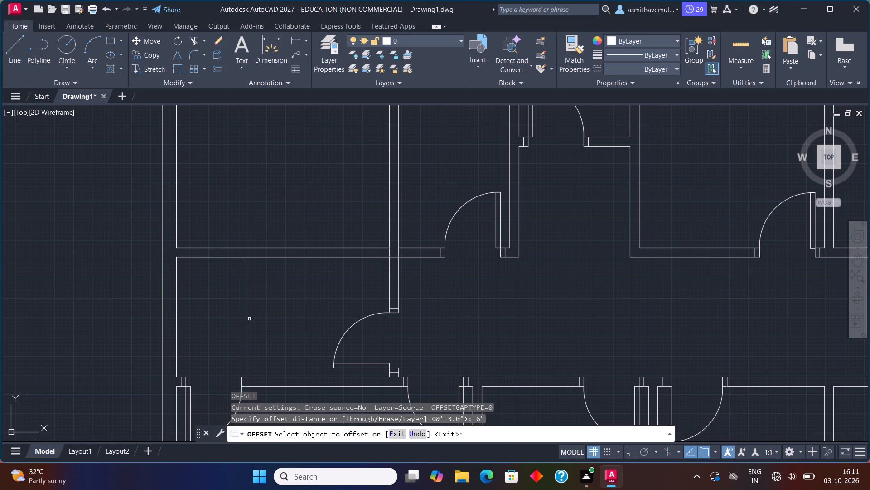
pyautogui.click(247, 323)
pyautogui.click(275, 313)
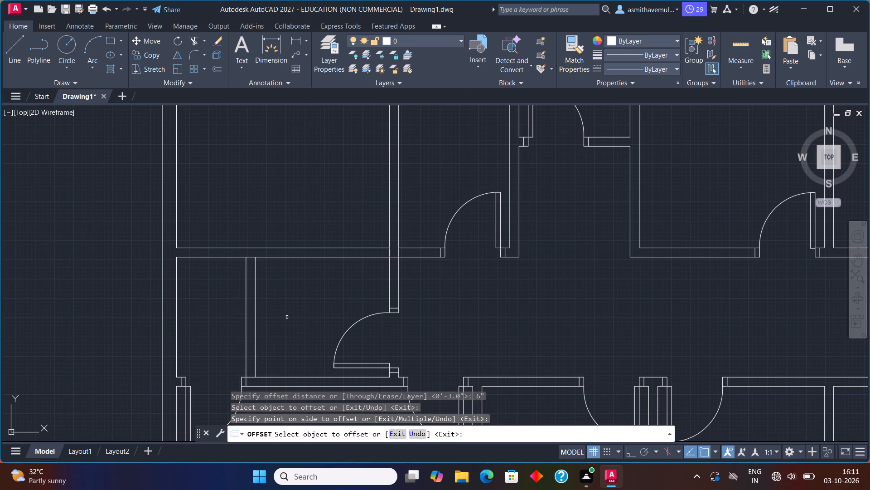
pyautogui.press('Escape')
# Extend the new corridor wall's right-hand line up to the upper line of the upper corridor wall.
pyautogui.write('EXTEND')
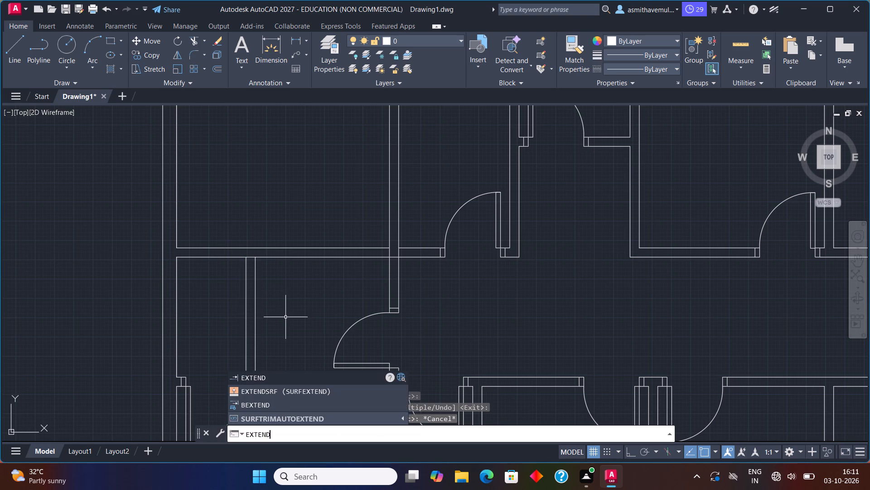
pyautogui.press('Return')
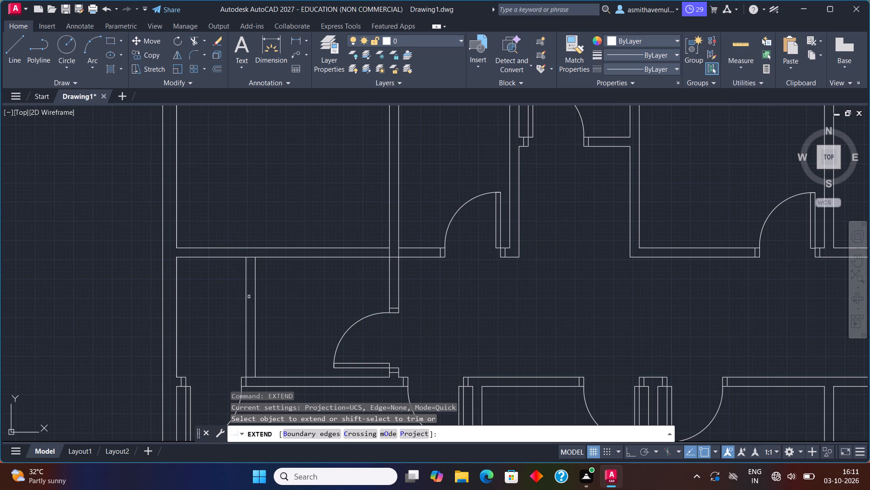
pyautogui.click(256, 274)
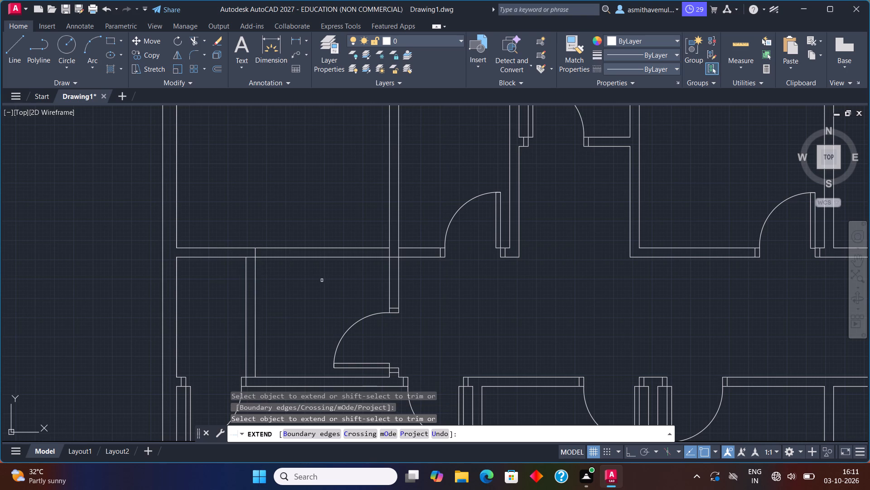
pyautogui.press('Escape')
# Trim the upper corridor wall's lower line within the new wall, and both its lines between the new wall and the doorway partition.
pyautogui.write('TR')
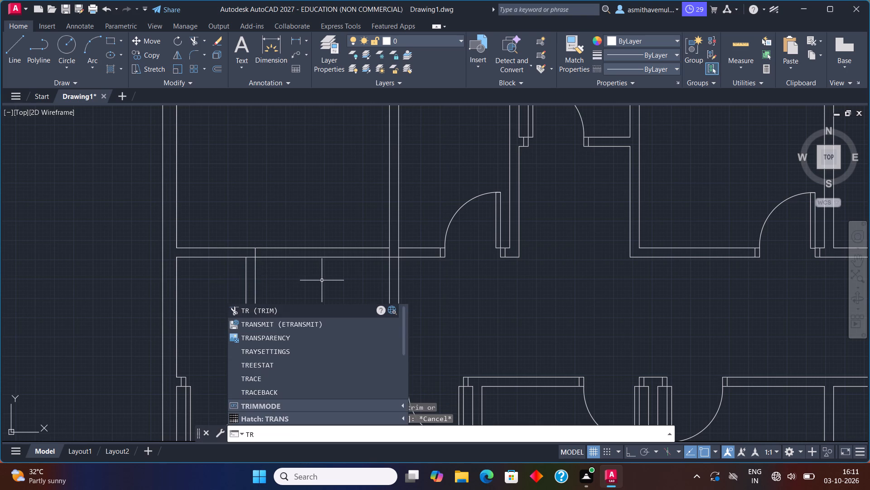
pyautogui.press('Escape')
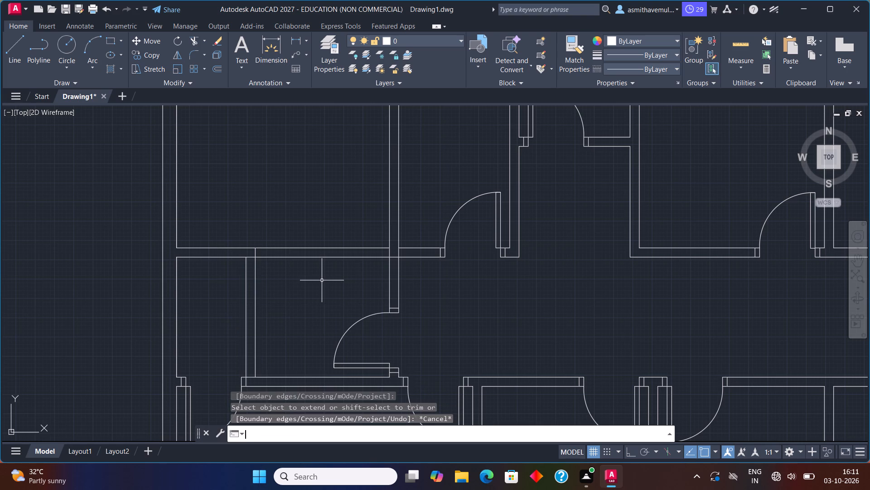
pyautogui.write('TRIM')
pyautogui.press('Return')
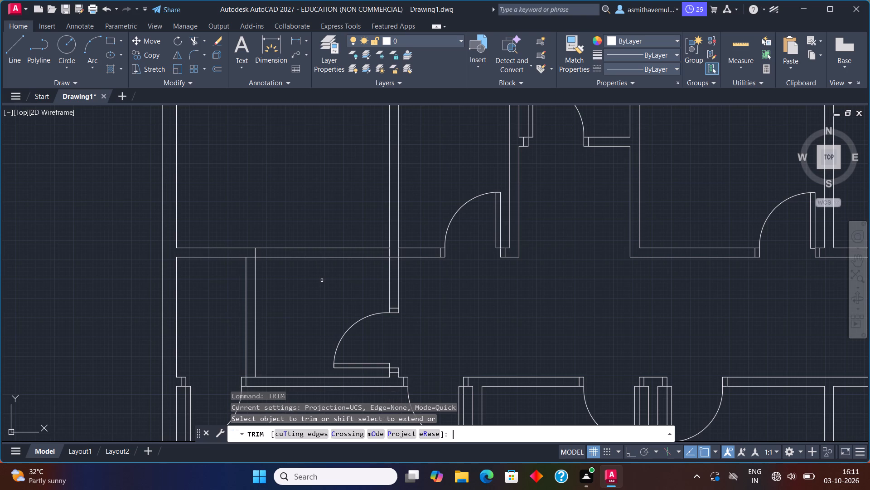
pyautogui.scroll(1, 246, 267)
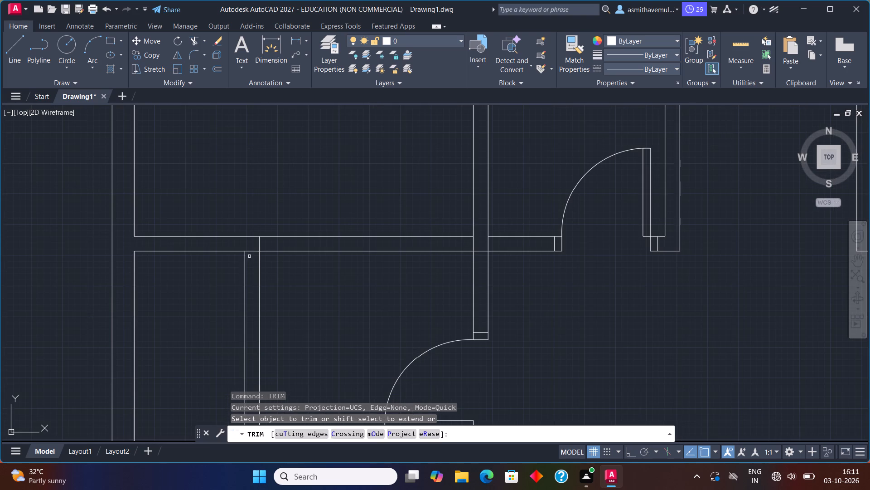
pyautogui.click(254, 250)
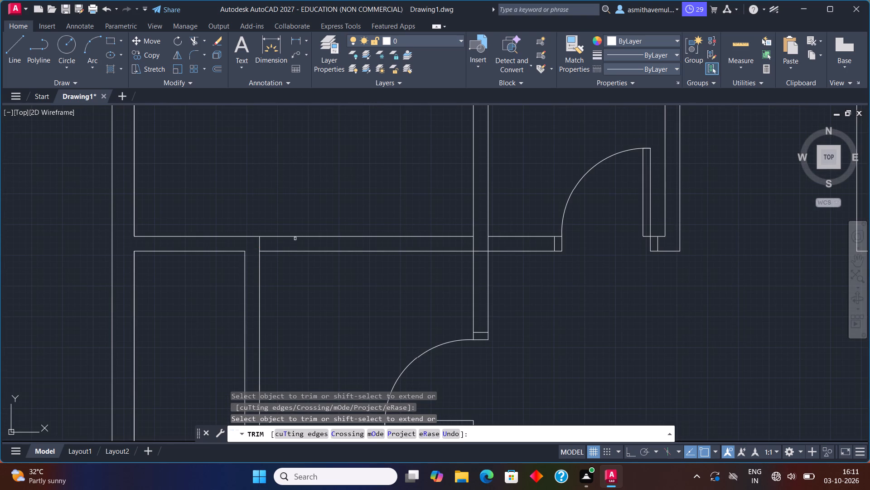
pyautogui.click(295, 236)
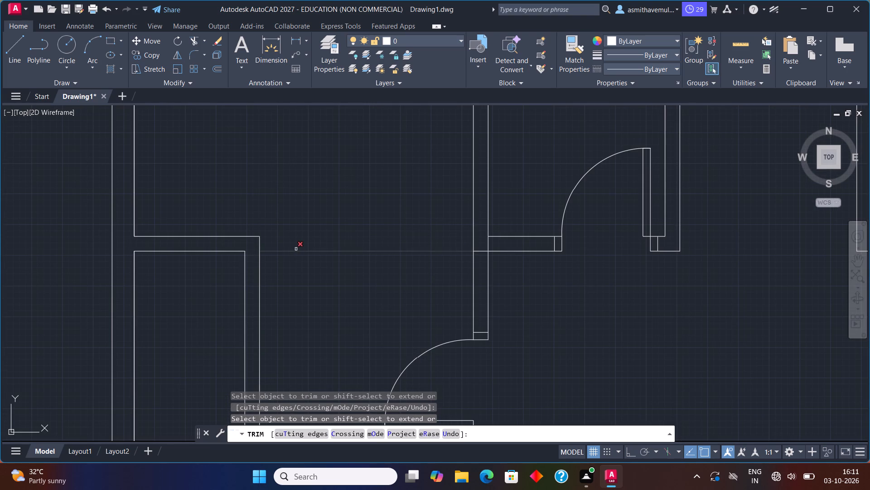
pyautogui.click(297, 247)
pyautogui.click(339, 265)
# Trim the overlapping lines where the doorway partition meets the corridor wall of the second upper room.
pyautogui.scroll(1, 488, 250)
pyautogui.moveTo(499, 242); pyautogui.dragTo(487, 245)
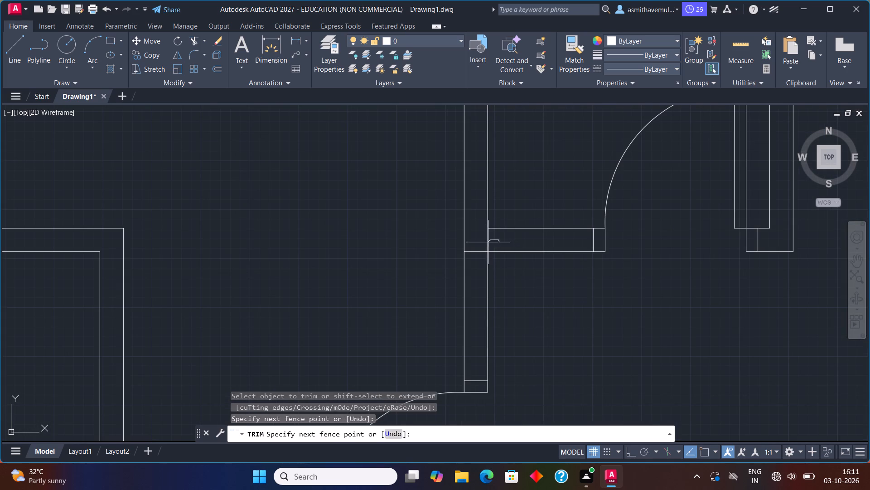
pyautogui.moveTo(487, 245); pyautogui.dragTo(480, 259)
pyautogui.scroll(-3, 366, 279)
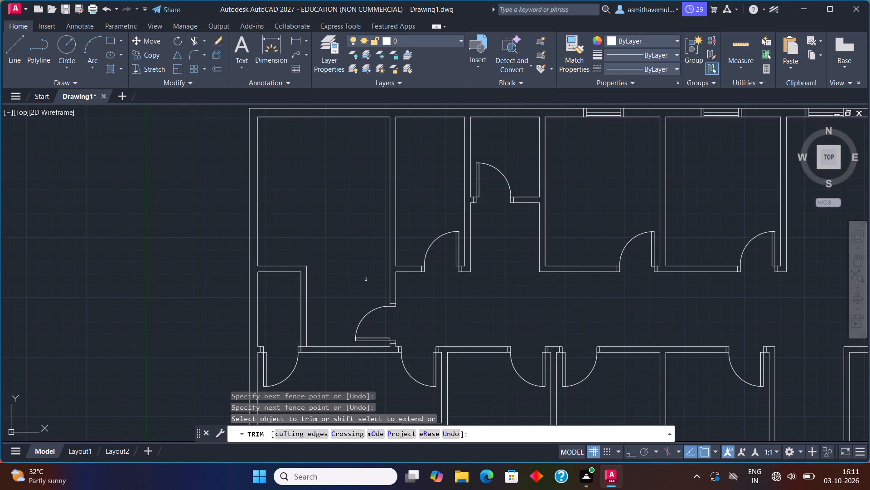
pyautogui.moveTo(370, 276); pyautogui.dragTo(391, 263, button='middle')
pyautogui.scroll(1, 379, 261)
pyautogui.scroll(-2, 376, 255)
pyautogui.moveTo(376, 254); pyautogui.dragTo(382, 294, button='middle')
pyautogui.scroll(1, 382, 288)
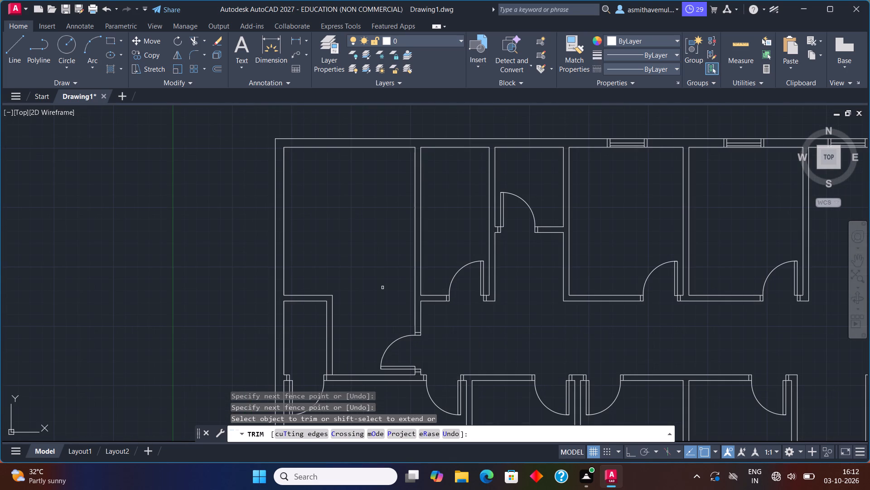
pyautogui.press('Escape')
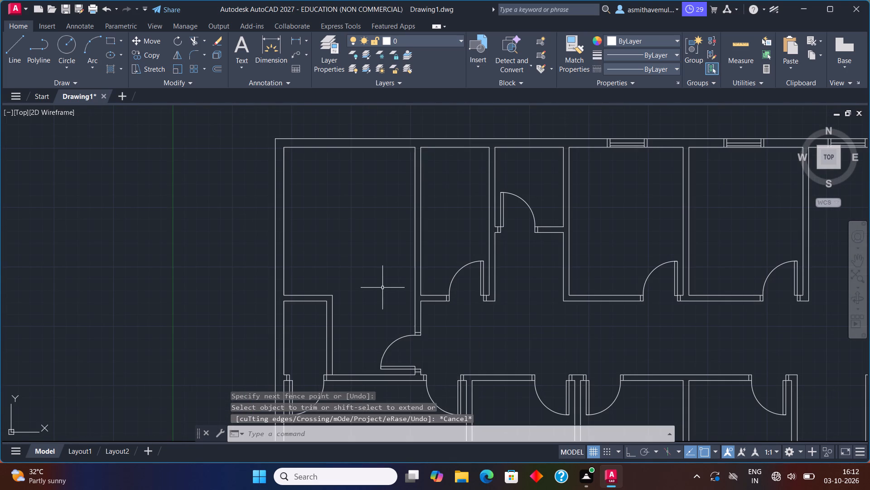
# With Ortho on, draw a vertical guide line from the midpoint of the first upper room's top wall down to the room's lower wall level.
pyautogui.press('l')
pyautogui.press('Return')
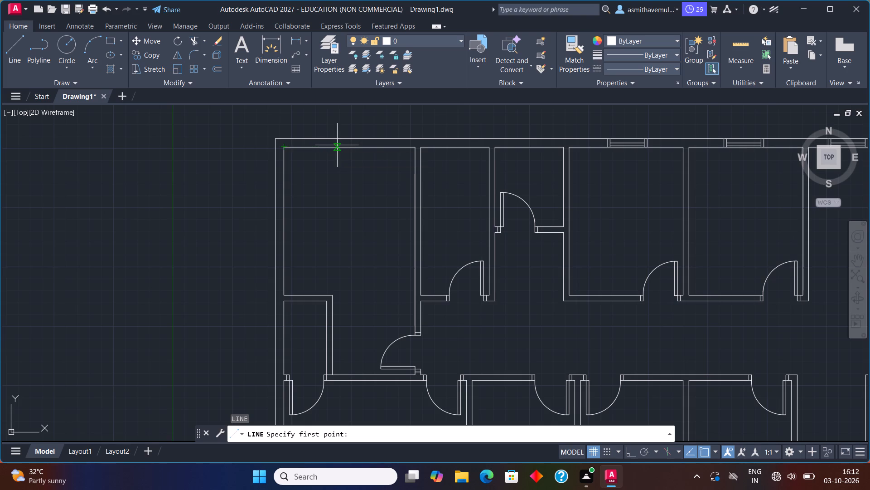
pyautogui.click(353, 147)
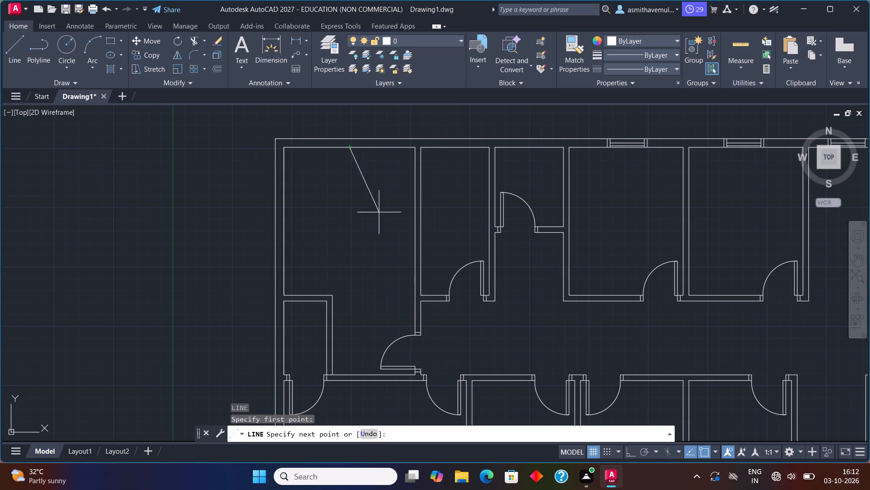
pyautogui.press('F8')
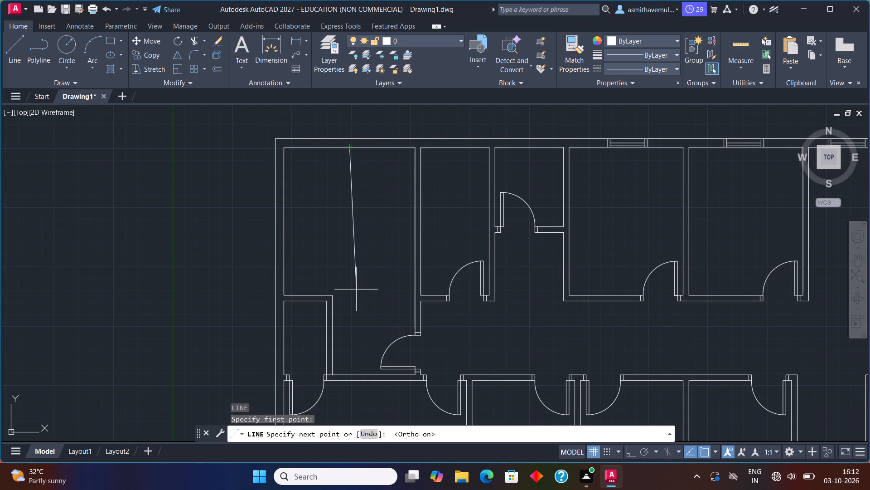
pyautogui.click(351, 295)
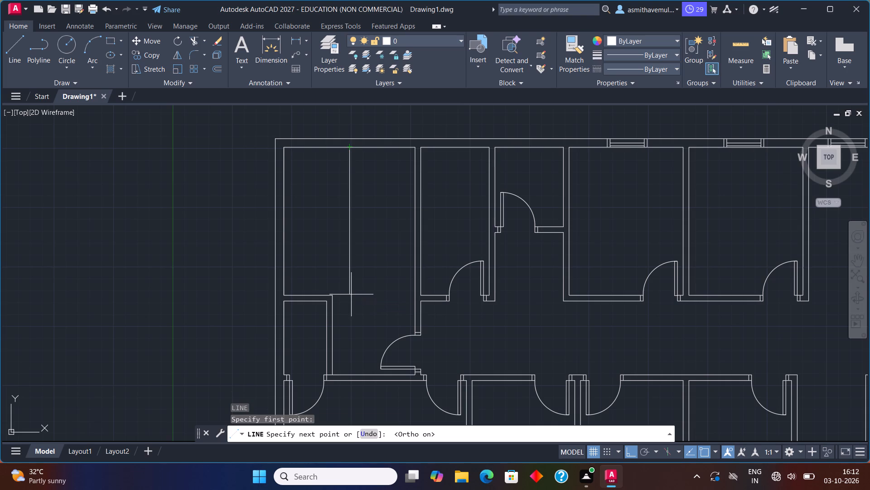
pyautogui.press('Escape')
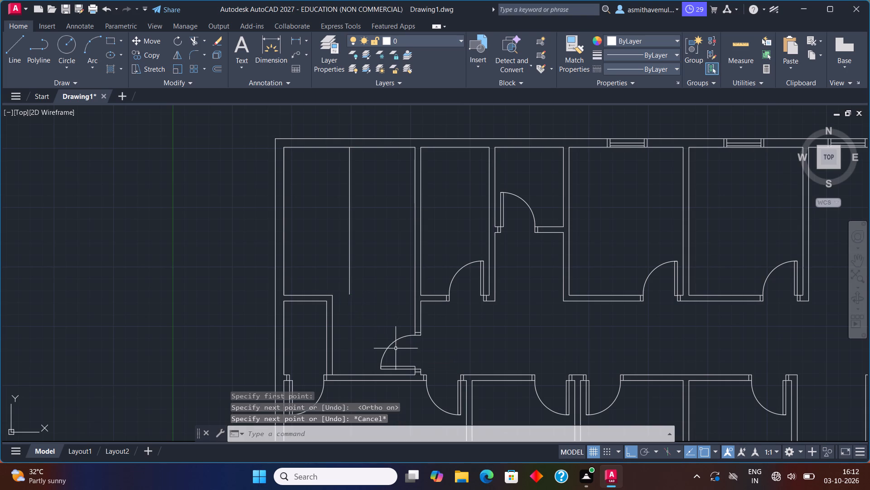
# Draw a line from the new wall's upper corner horizontally to the guide line's lower end, then straight down to the lower corridor wall.
pyautogui.press('l')
pyautogui.press('Return')
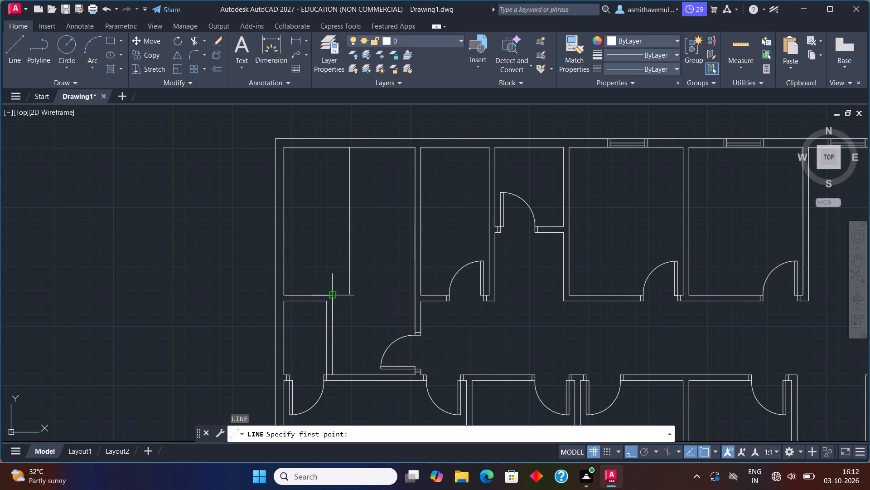
pyautogui.click(332, 299)
pyautogui.click(353, 296)
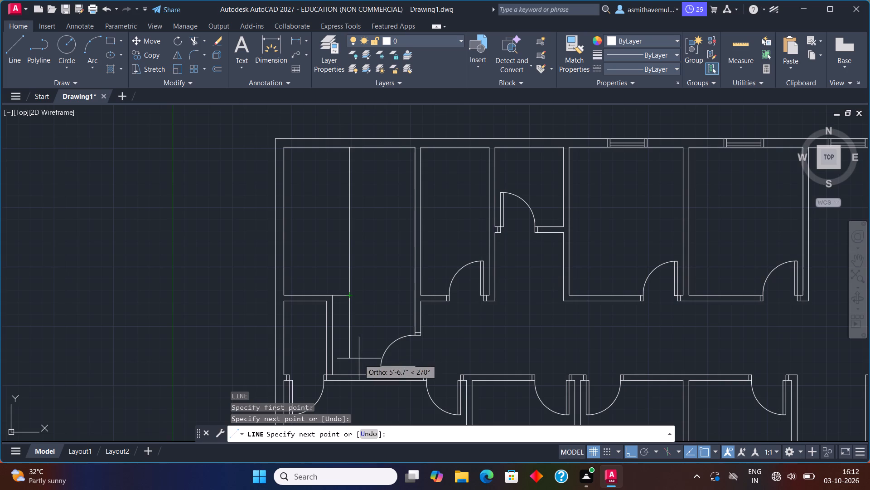
pyautogui.click(349, 377)
pyautogui.press('Escape')
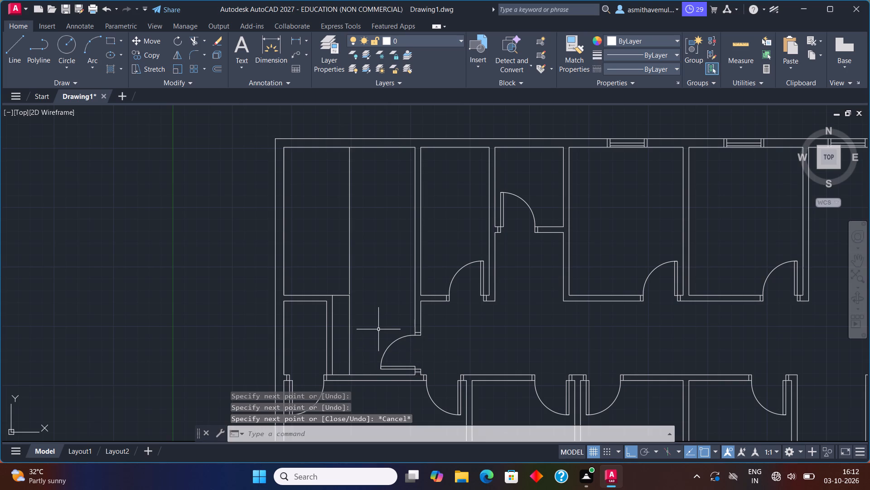
# Trim away both vertical lines of the earlier wall beside the first lower room's door.
pyautogui.write('TRIM')
pyautogui.press('Return')
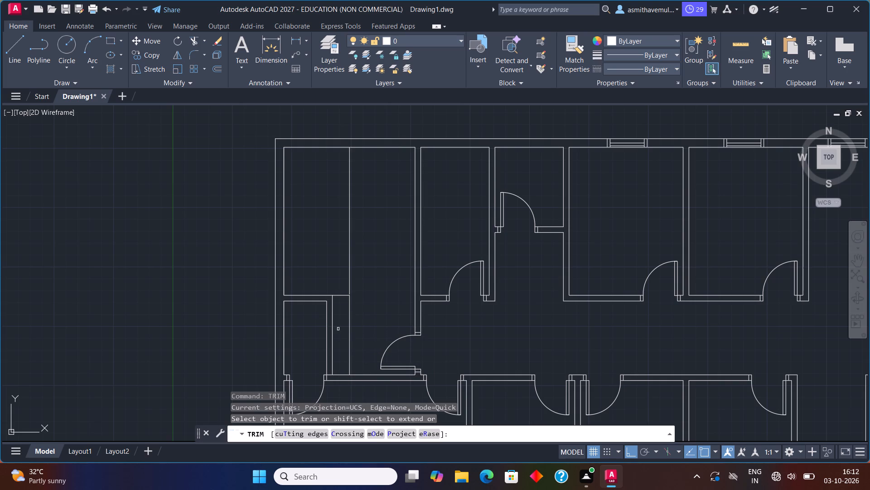
pyautogui.click(331, 323)
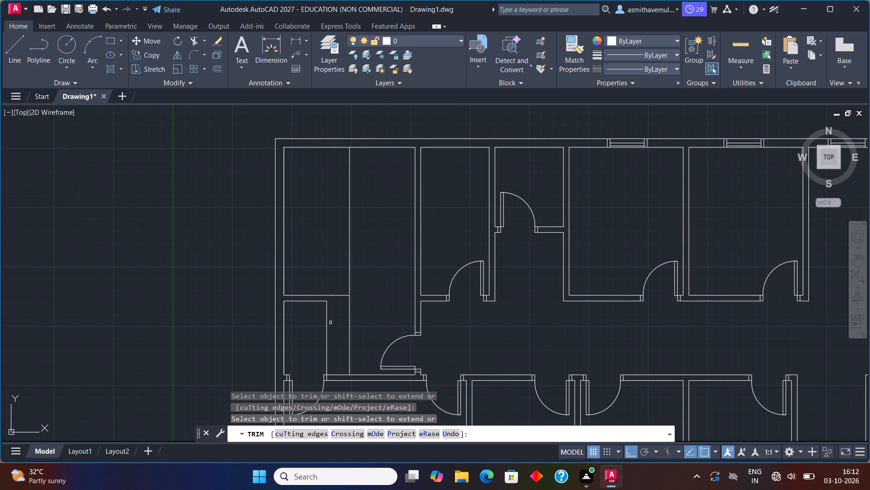
pyautogui.click(328, 323)
pyautogui.press('Escape')
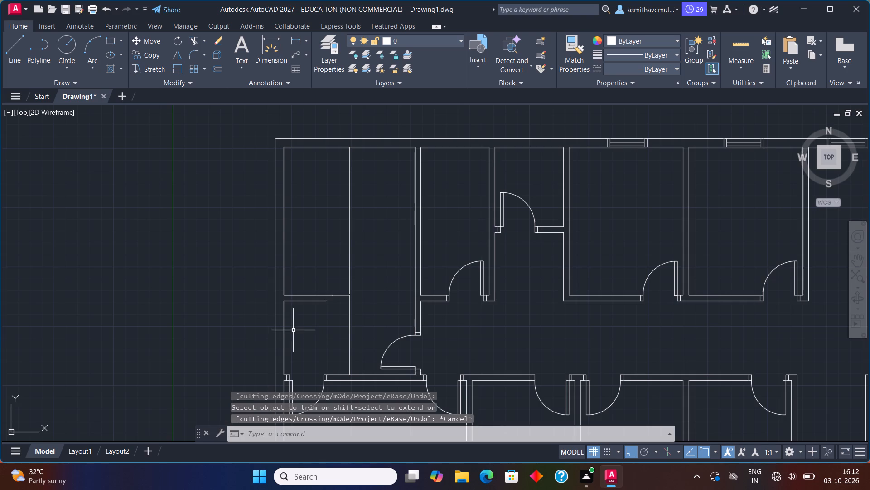
# Offset the new vertical line across the corridor 6" to the left.
pyautogui.press('o')
pyautogui.press('Return')
pyautogui.write('6"')
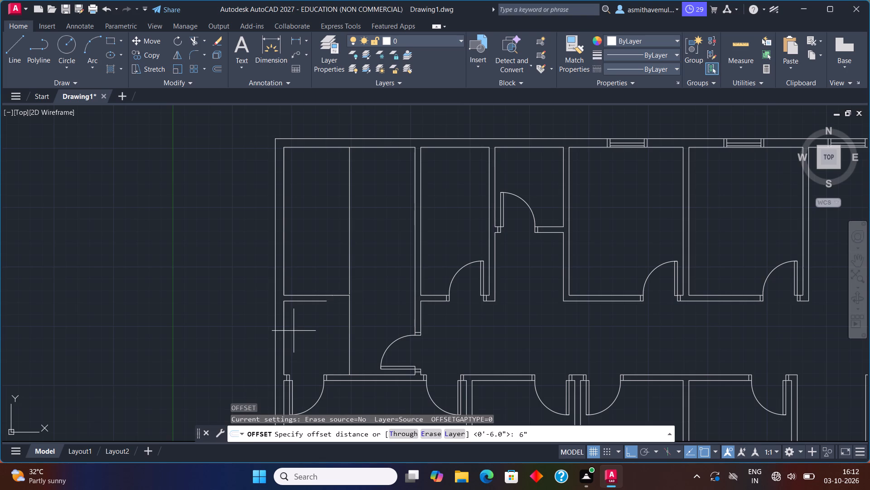
pyautogui.press('Return')
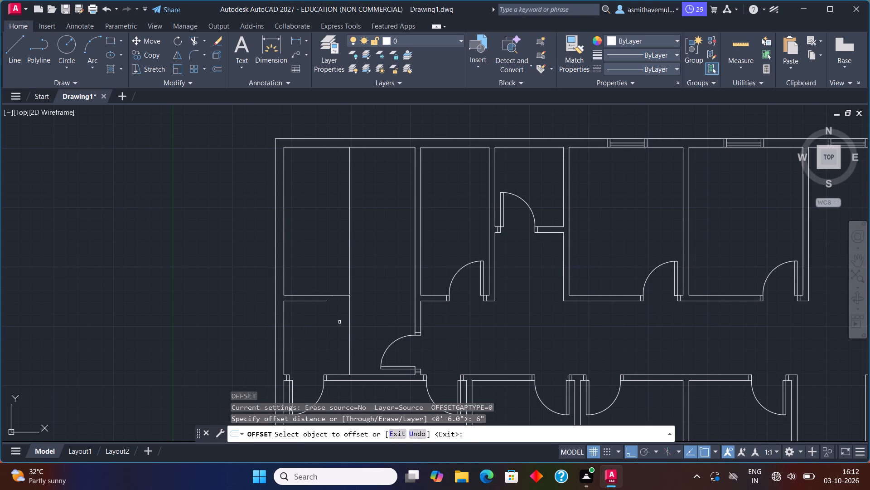
pyautogui.click(351, 325)
pyautogui.click(329, 330)
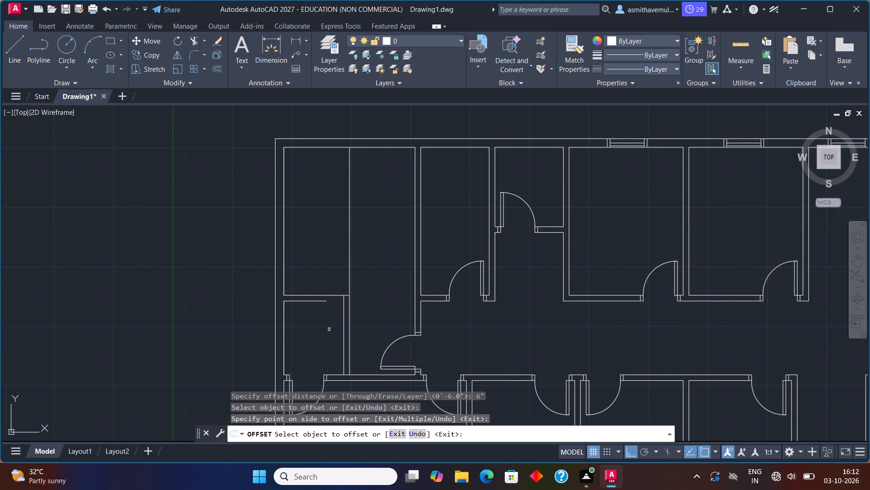
pyautogui.press('Escape')
# Extend the lower line of the short horizontal wall to the offset vertical line.
pyautogui.write('EXTEMD')
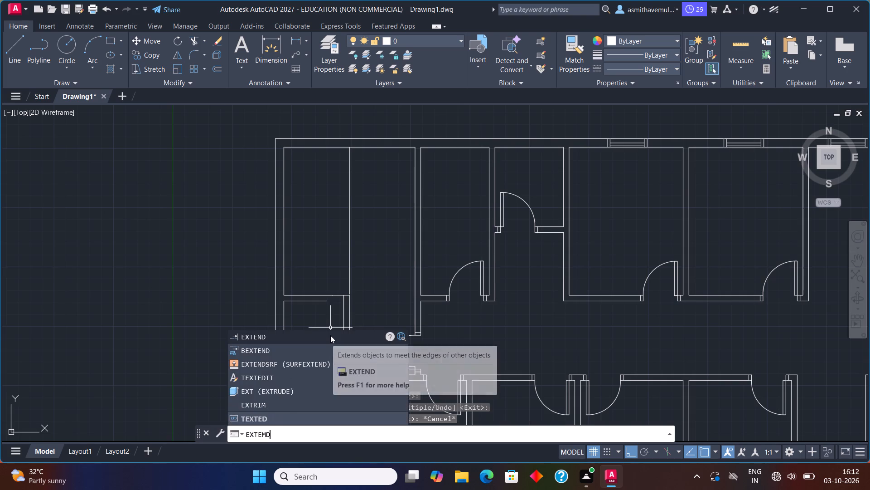
pyautogui.click(330, 335)
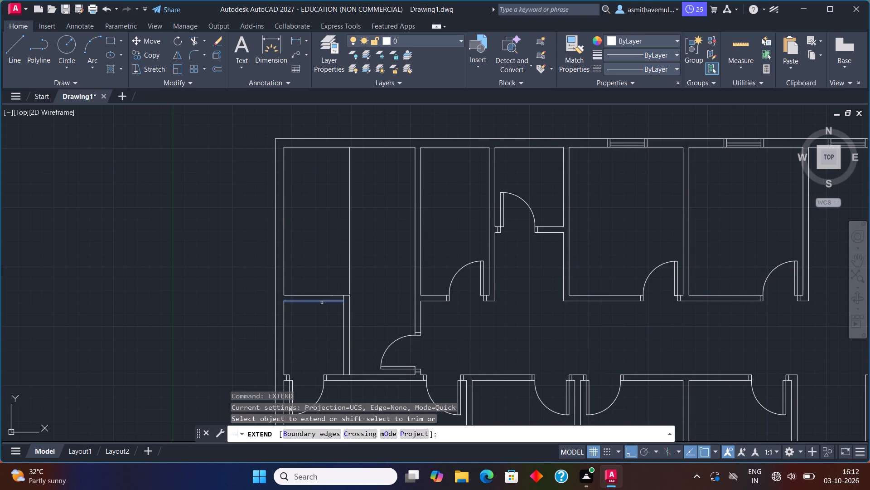
pyautogui.click(322, 303)
pyautogui.press('Escape')
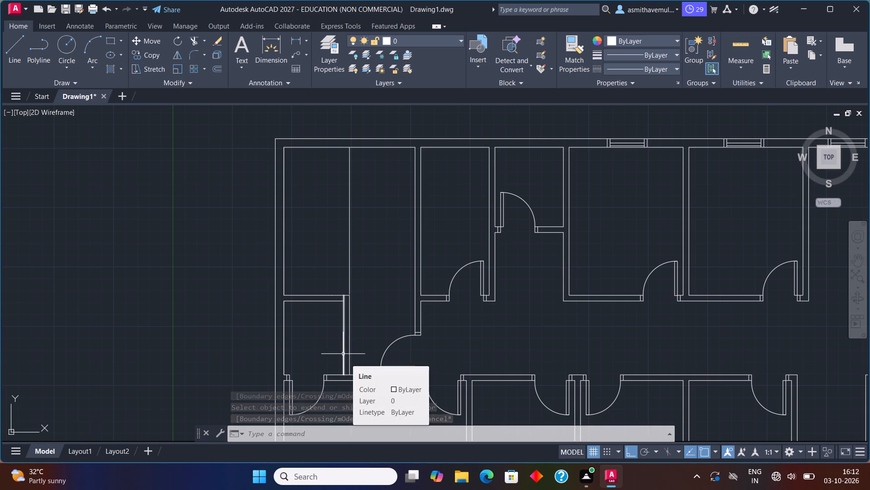
# Trim away the vertical guide line in the first upper room.
pyautogui.write('TRIM')
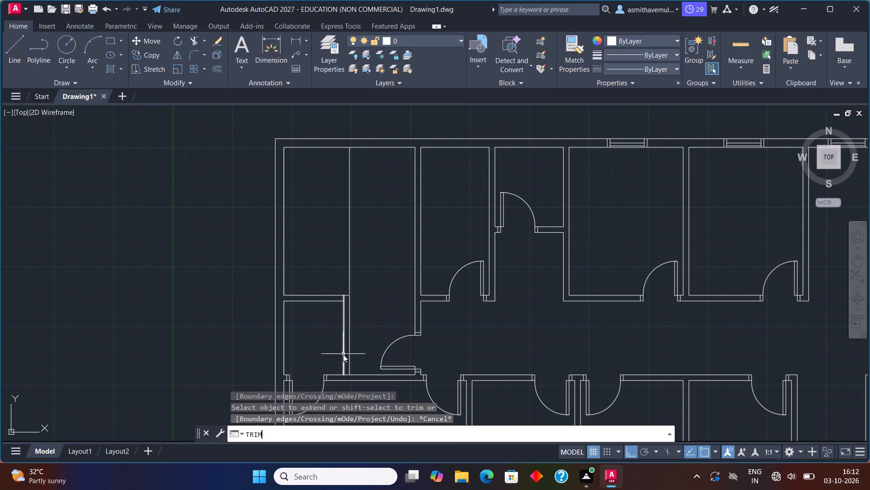
pyautogui.press('Return')
pyautogui.scroll(1, 343, 322)
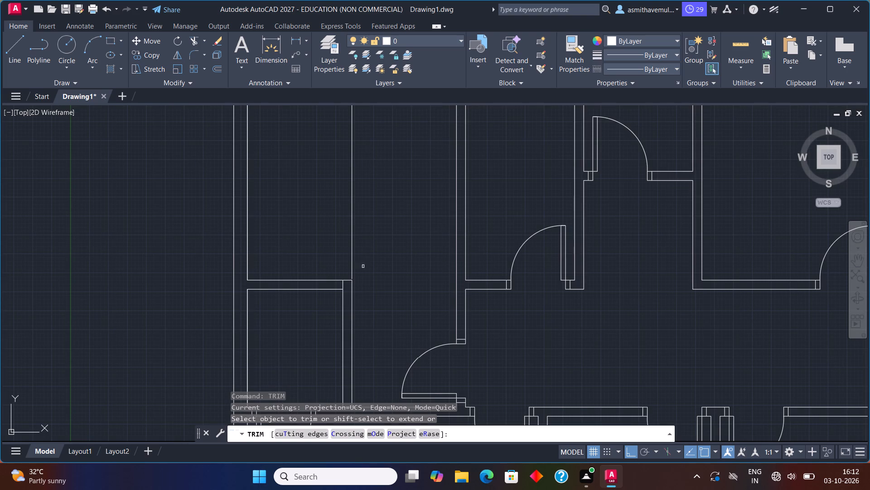
pyautogui.moveTo(381, 245); pyautogui.dragTo(249, 252)
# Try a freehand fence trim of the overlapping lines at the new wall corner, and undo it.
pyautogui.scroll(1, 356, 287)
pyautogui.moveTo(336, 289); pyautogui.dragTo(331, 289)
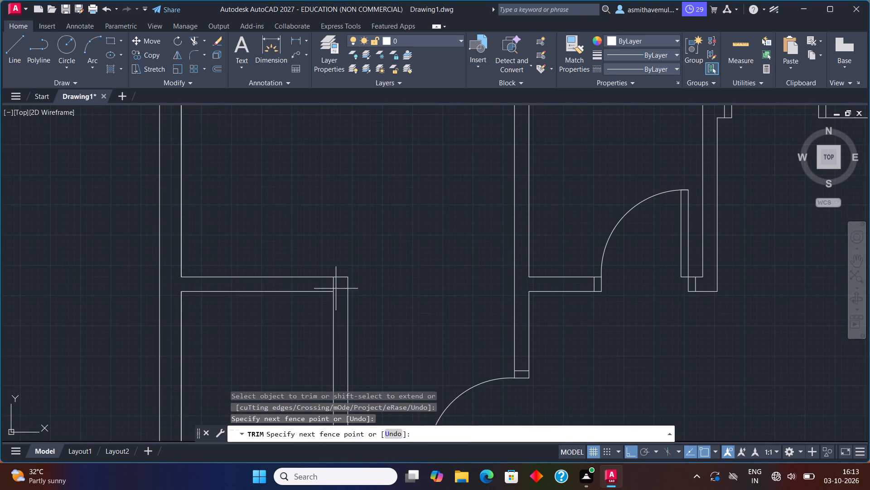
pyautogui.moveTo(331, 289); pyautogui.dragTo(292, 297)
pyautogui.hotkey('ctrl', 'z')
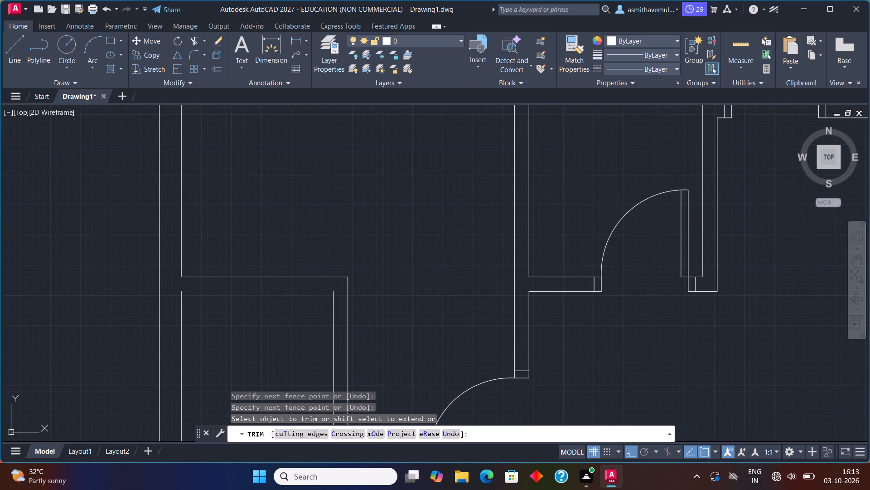
# Trim the short vertical segment crossing the horizontal wall at the new wall corner.
pyautogui.scroll(1, 348, 323)
pyautogui.moveTo(346, 271); pyautogui.dragTo(332, 266)
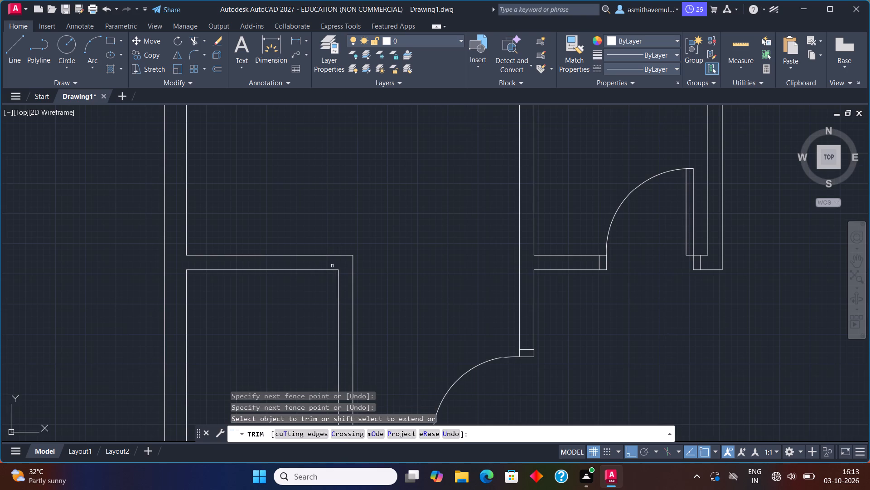
pyautogui.scroll(-2, 332, 266)
pyautogui.press('Escape')
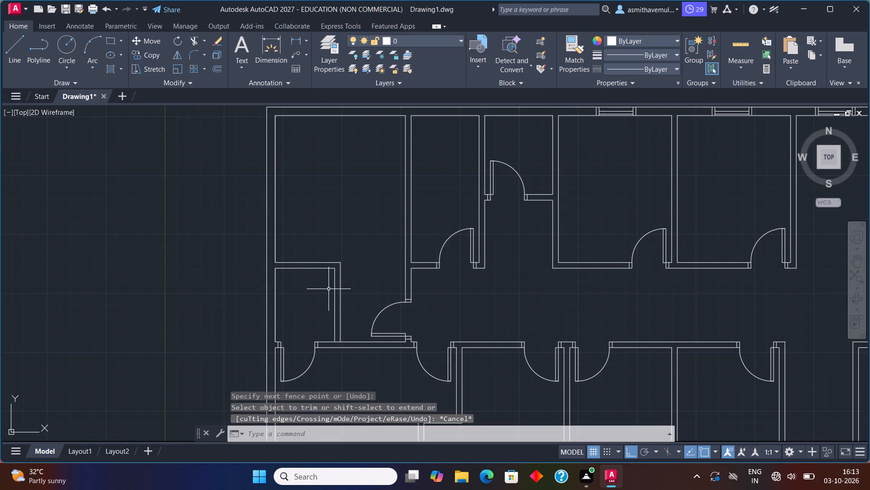
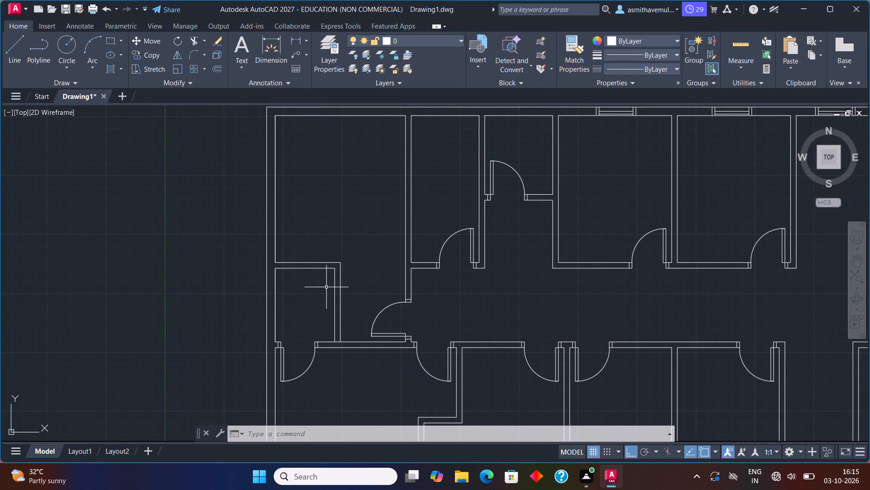
# Examine the floor plan from the first upper room along the corridor to the staircase and the outer walls.
pyautogui.scroll(-1, 869, 392)
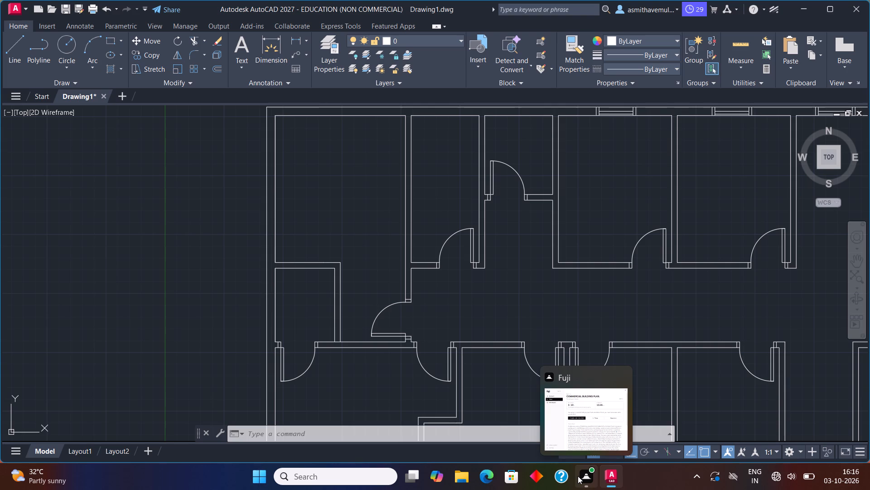
pyautogui.scroll(-1, 562, 123)
pyautogui.moveTo(478, 238); pyautogui.dragTo(341, 235, button='middle')
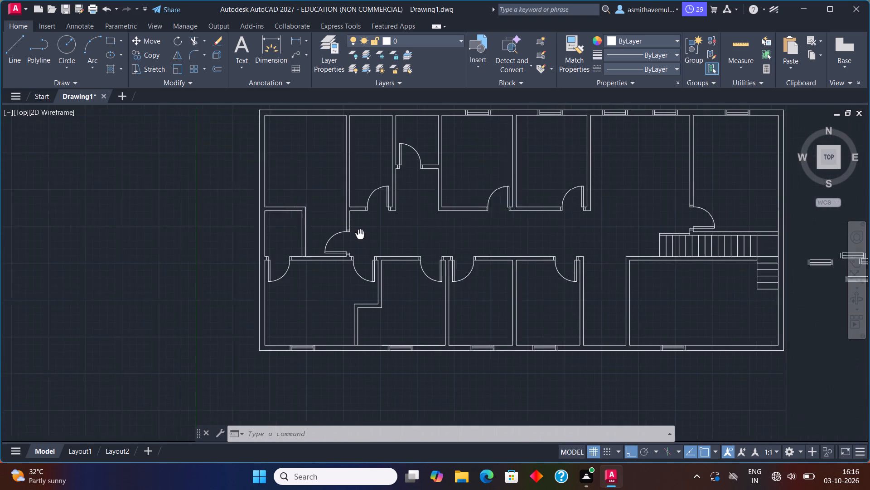
pyautogui.moveTo(341, 235); pyautogui.dragTo(310, 236, button='middle')
pyautogui.scroll(1, 325, 212)
pyautogui.moveTo(325, 212); pyautogui.dragTo(325, 230, button='middle')
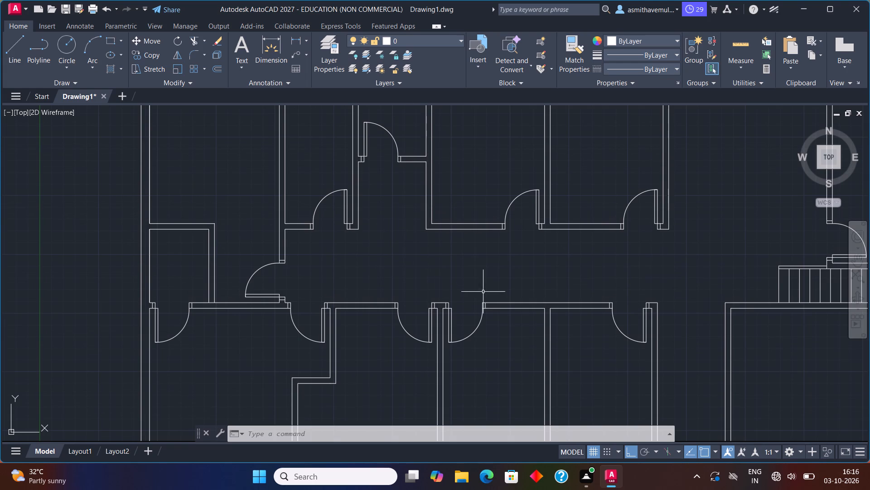
pyautogui.moveTo(635, 289); pyautogui.dragTo(432, 257, button='middle')
pyautogui.moveTo(658, 276); pyautogui.dragTo(621, 272, button='middle')
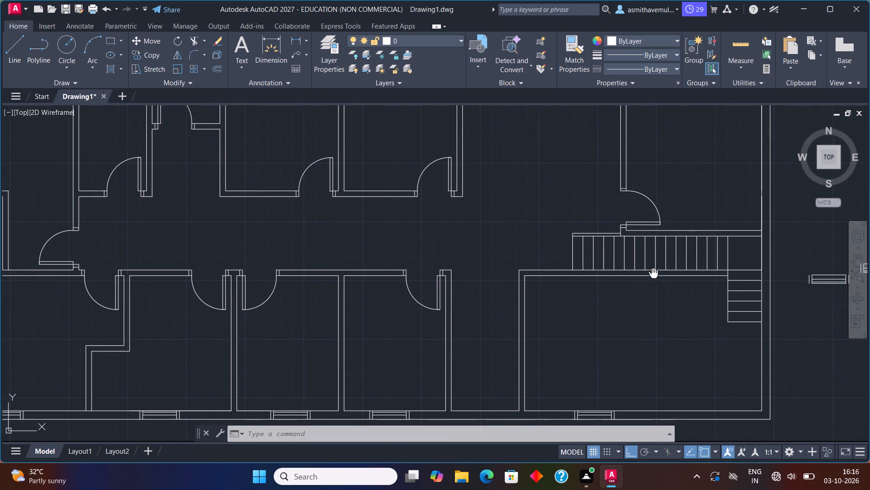
pyautogui.moveTo(621, 272); pyautogui.dragTo(582, 272, button='middle')
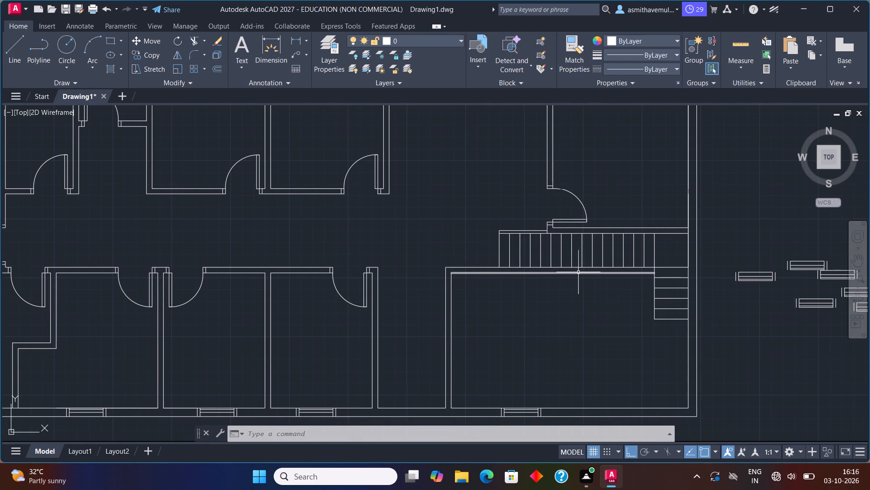
pyautogui.scroll(-1, 561, 266)
pyautogui.middleClick(527, 223)
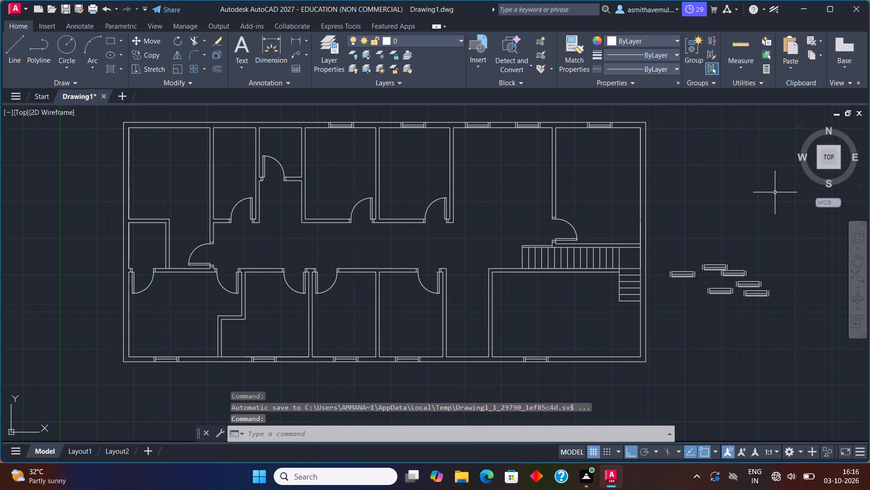
# Draw a small rectangle in the empty area beyond the staircase end of the plan, entering 1'6" for the opposite corner.
pyautogui.moveTo(771, 192); pyautogui.dragTo(569, 238, button='middle')
pyautogui.write('REC')
pyautogui.press('Return')
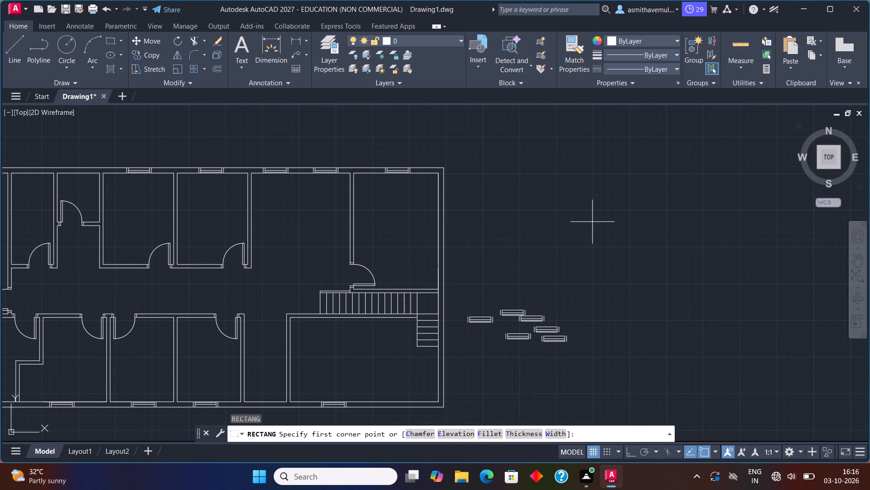
pyautogui.click(577, 259)
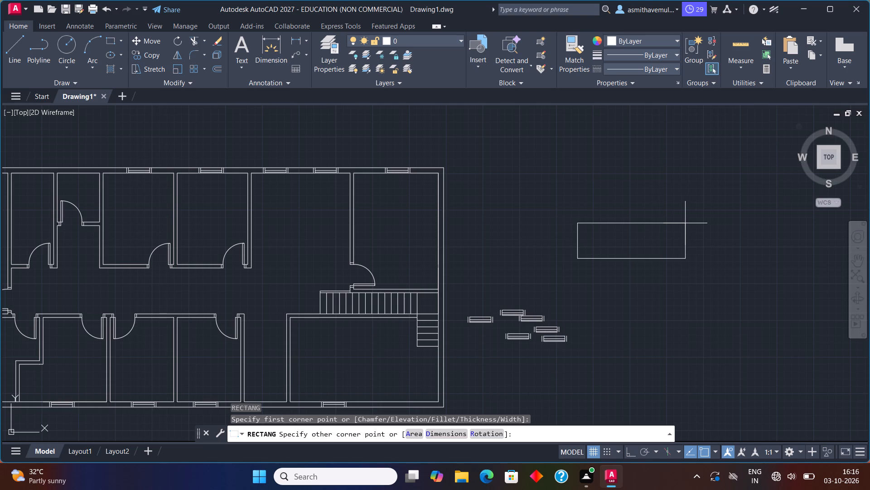
pyautogui.press('1')
pyautogui.write("'6")
pyautogui.hotkey('shift', '"')
pyautogui.press('Return')
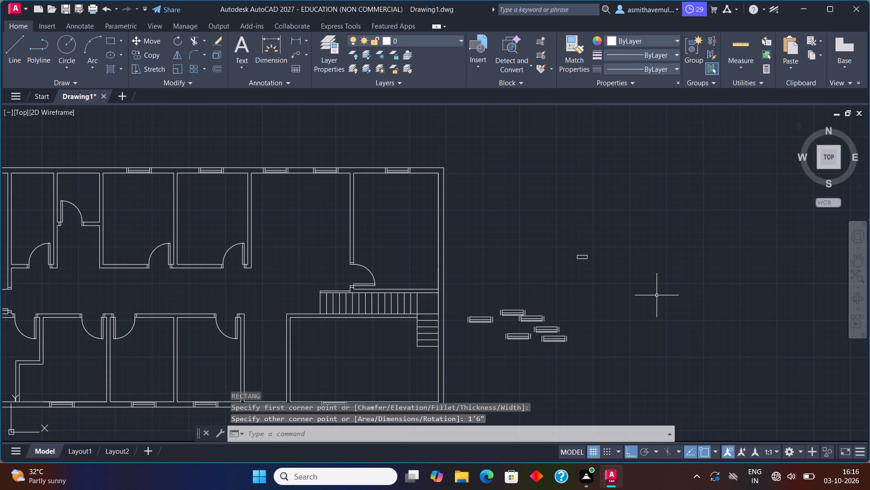
# Draw a rectangle by dimensions, 1'6" long and 9" wide, in the empty area beside the floor plan.
pyautogui.write('REC')
pyautogui.press('Return')
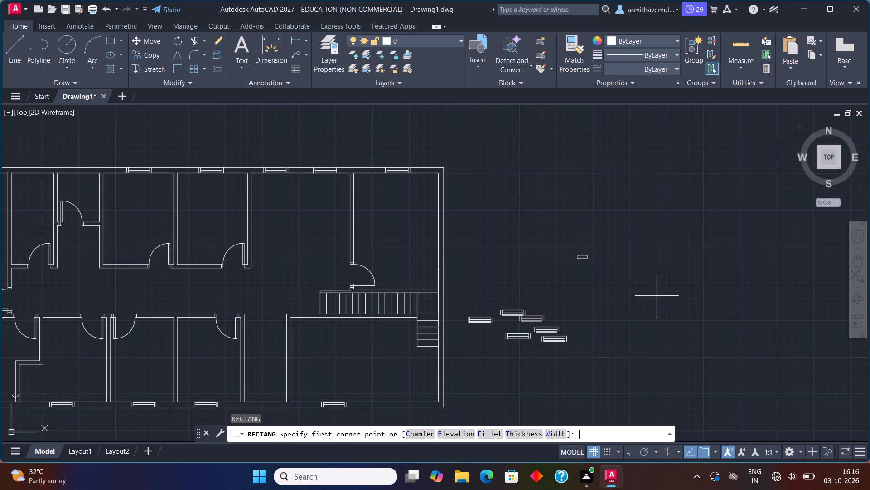
pyautogui.click(536, 242)
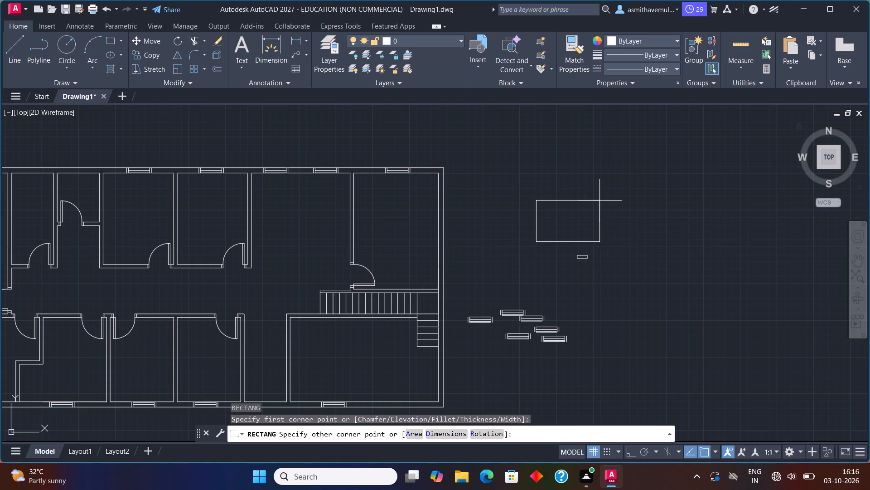
pyautogui.press('d')
pyautogui.press('Return')
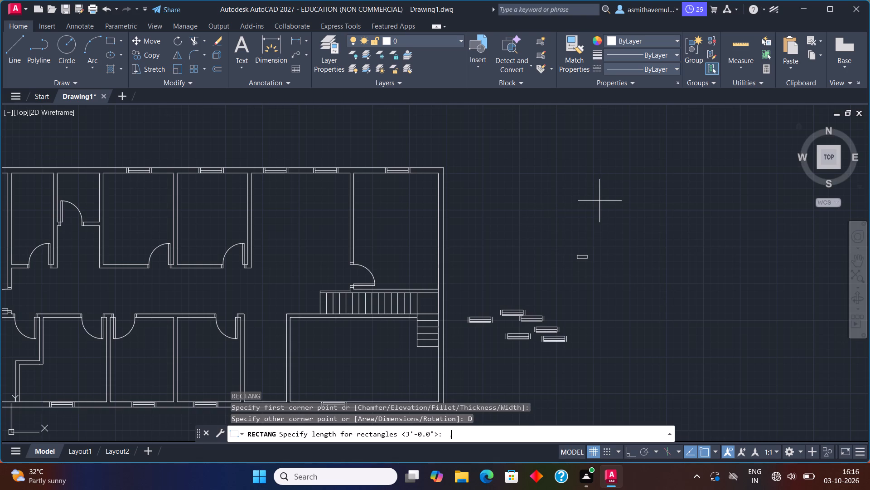
pyautogui.press('1')
pyautogui.write("'6")
pyautogui.hotkey('shift', '"')
pyautogui.press('Return')
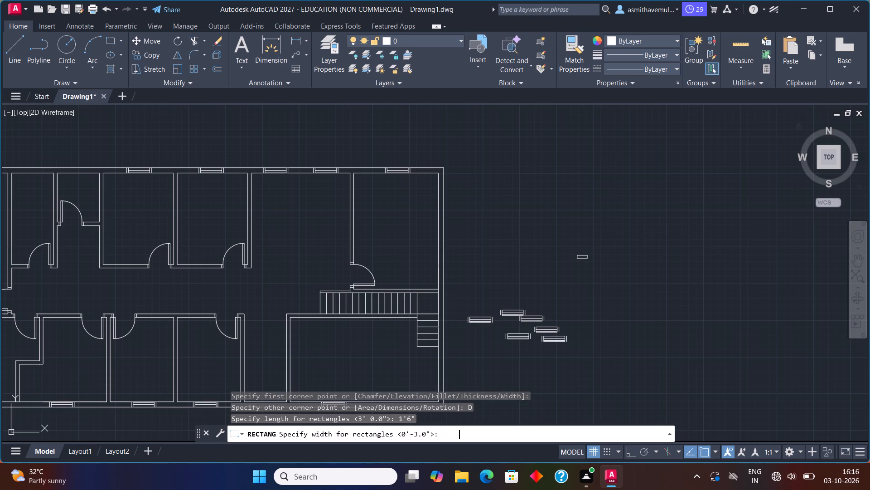
pyautogui.press('9')
pyautogui.hotkey('shift', '"')
pyautogui.press('Return')
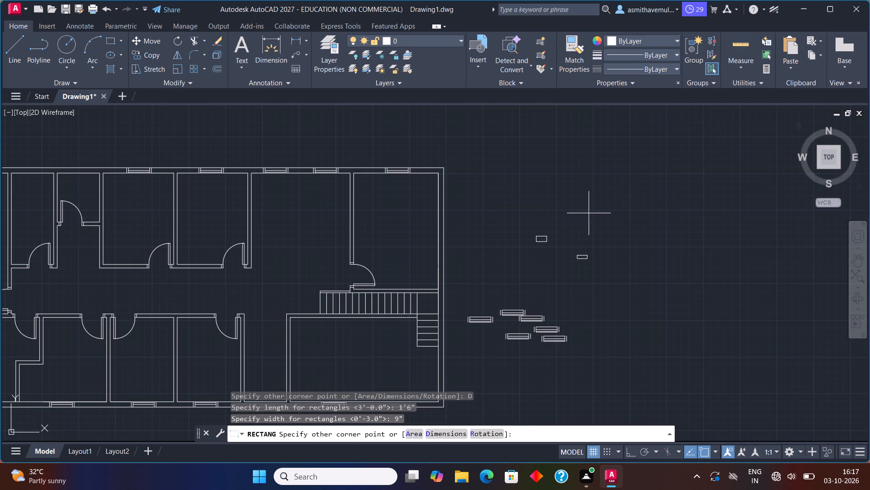
pyautogui.click(570, 217)
# Draw a horizontal line through the middle of the 1'6" by 9" rectangle, joining the midpoints of its short sides.
pyautogui.scroll(1, 561, 239)
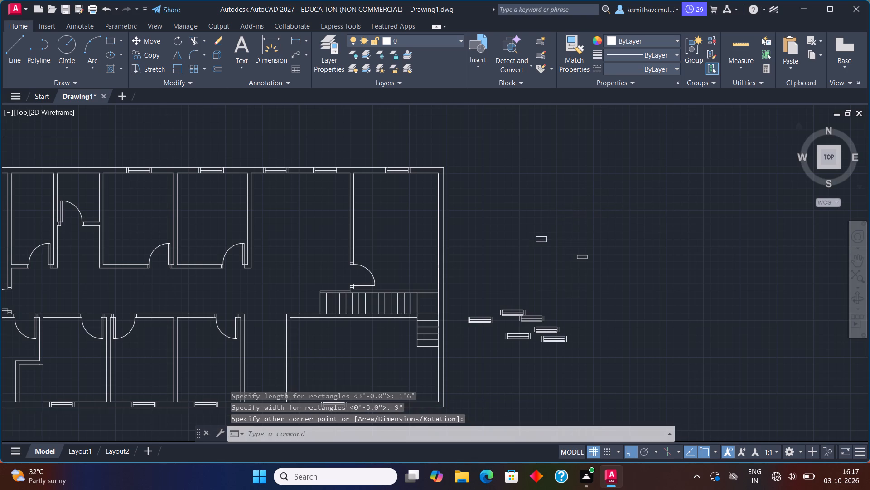
pyautogui.press('l')
pyautogui.press('Return')
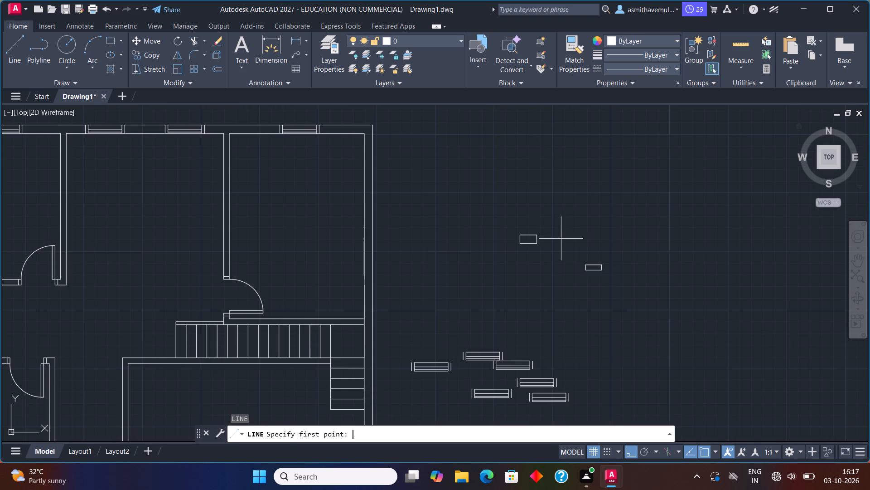
pyautogui.scroll(1, 523, 216)
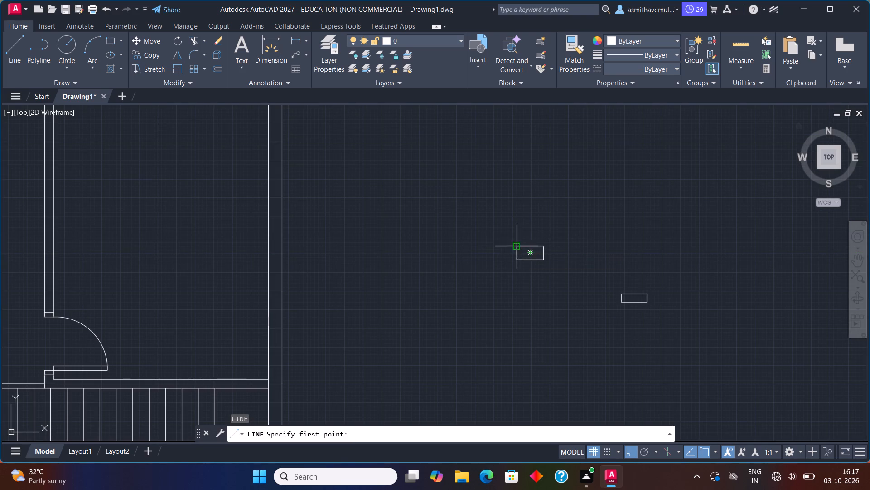
pyautogui.scroll(2, 534, 251)
pyautogui.click(483, 256)
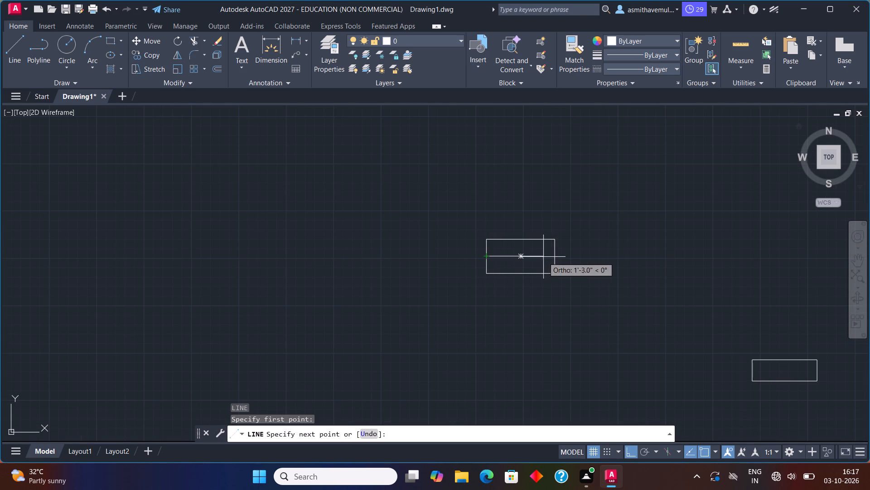
pyautogui.click(555, 258)
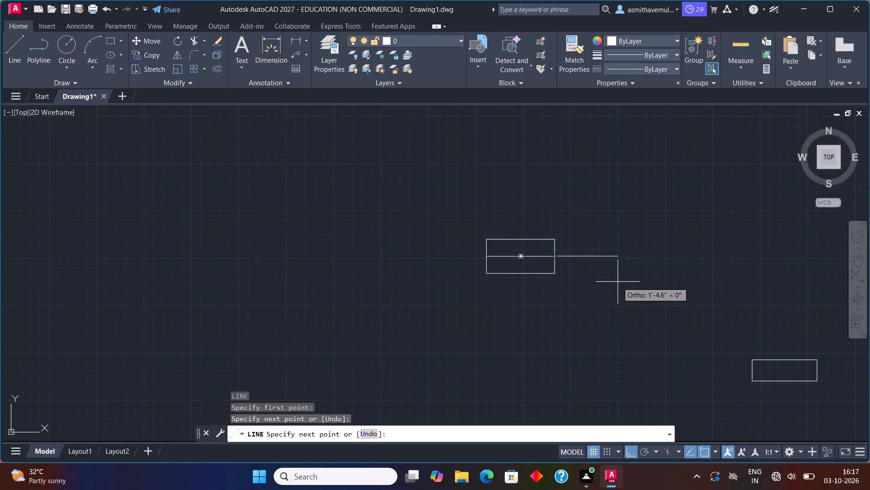
pyautogui.press('Escape')
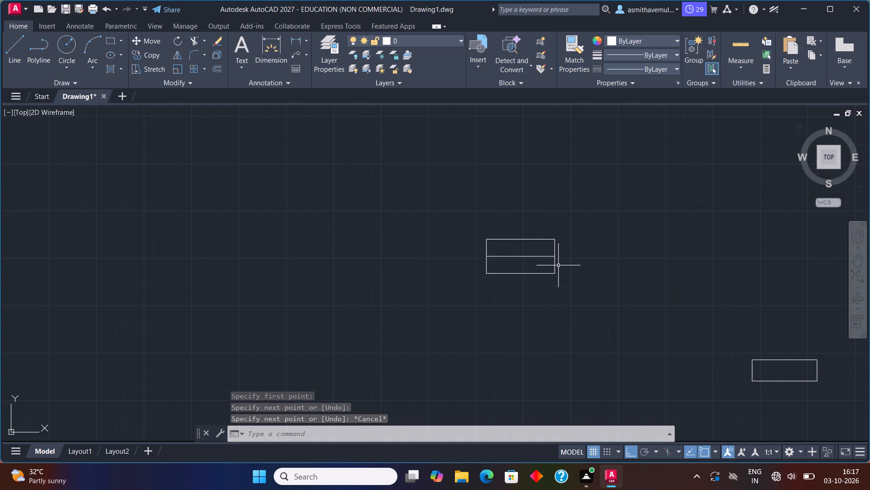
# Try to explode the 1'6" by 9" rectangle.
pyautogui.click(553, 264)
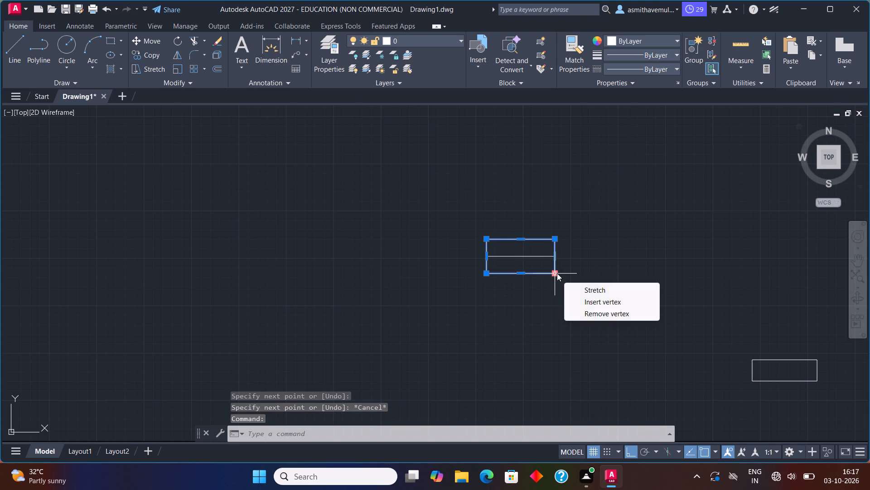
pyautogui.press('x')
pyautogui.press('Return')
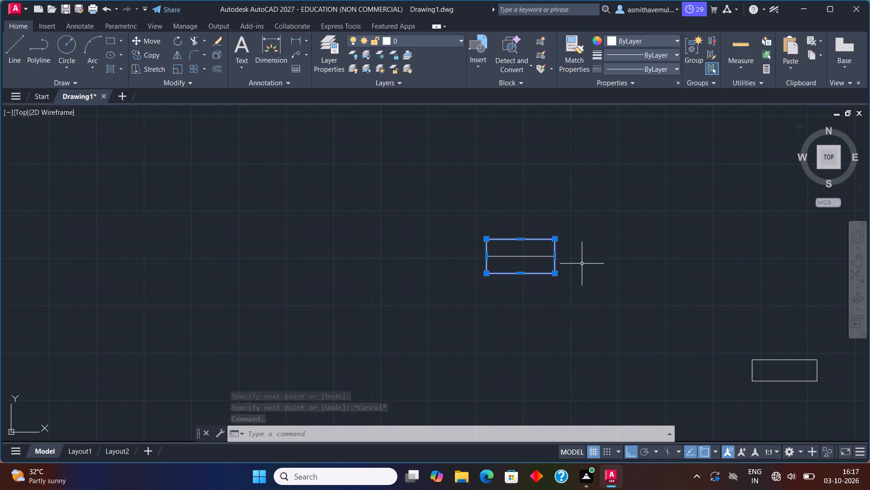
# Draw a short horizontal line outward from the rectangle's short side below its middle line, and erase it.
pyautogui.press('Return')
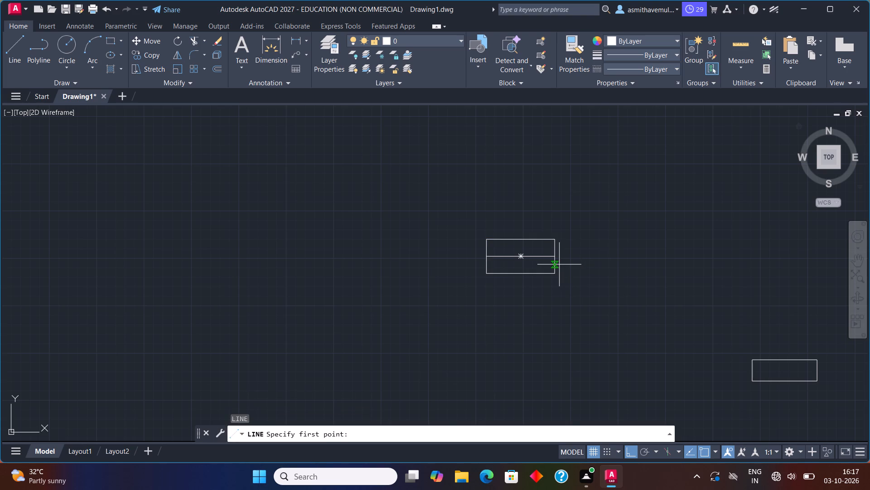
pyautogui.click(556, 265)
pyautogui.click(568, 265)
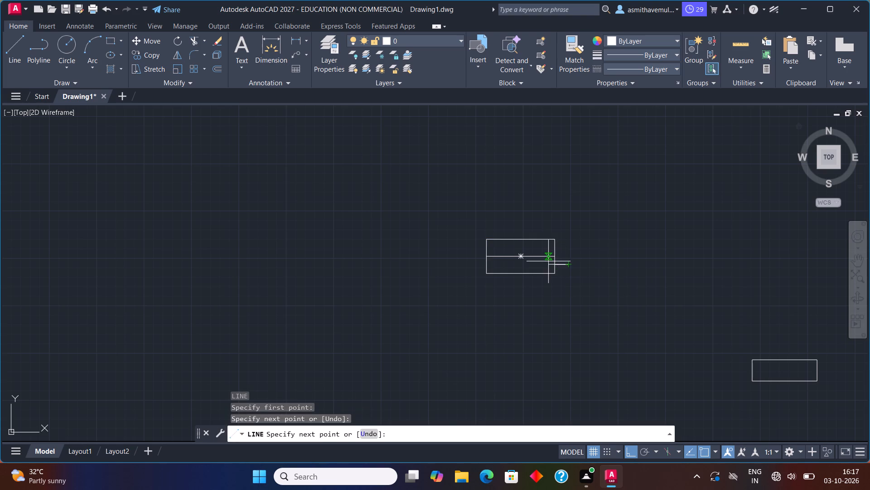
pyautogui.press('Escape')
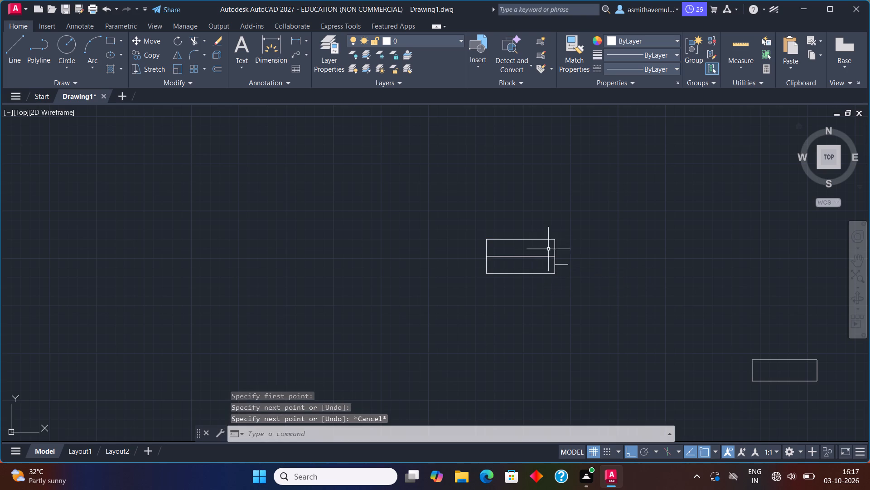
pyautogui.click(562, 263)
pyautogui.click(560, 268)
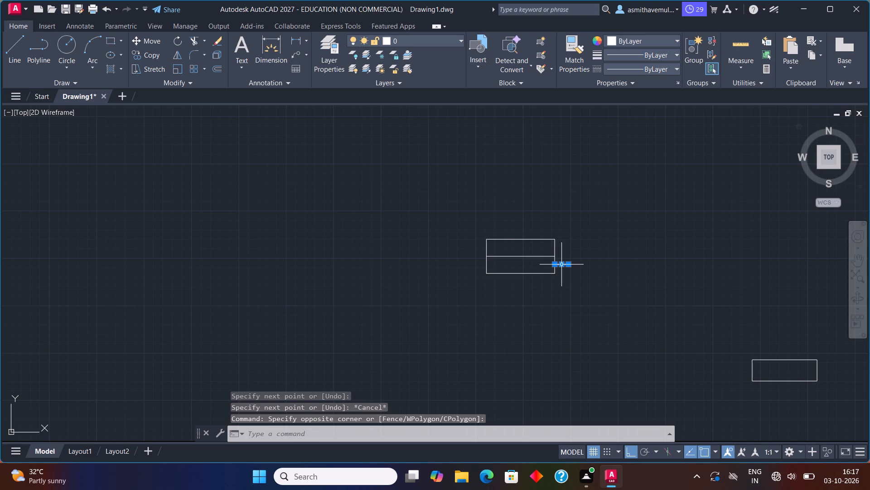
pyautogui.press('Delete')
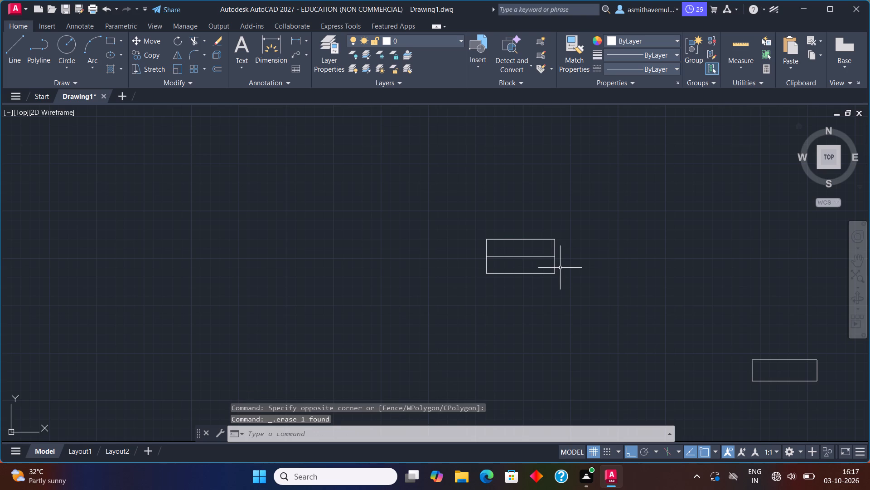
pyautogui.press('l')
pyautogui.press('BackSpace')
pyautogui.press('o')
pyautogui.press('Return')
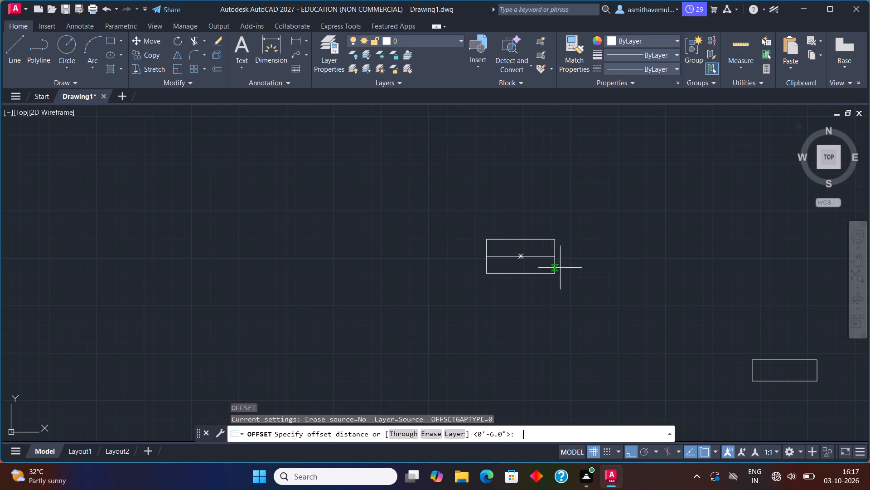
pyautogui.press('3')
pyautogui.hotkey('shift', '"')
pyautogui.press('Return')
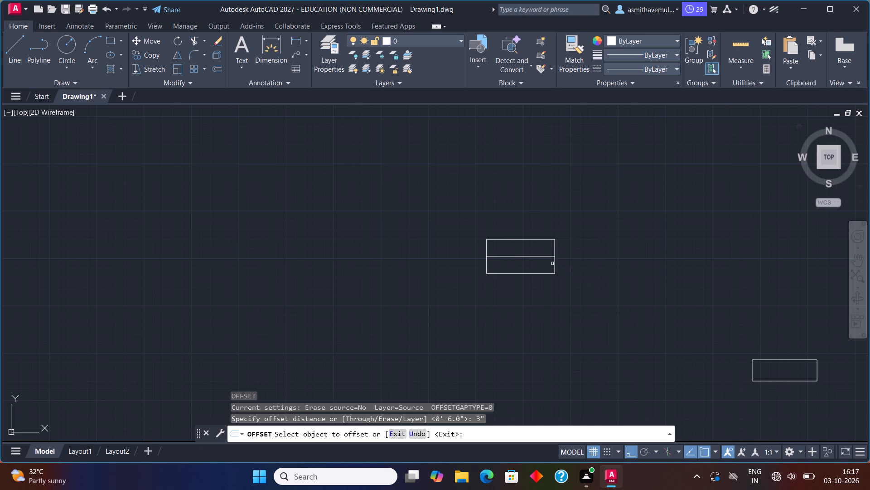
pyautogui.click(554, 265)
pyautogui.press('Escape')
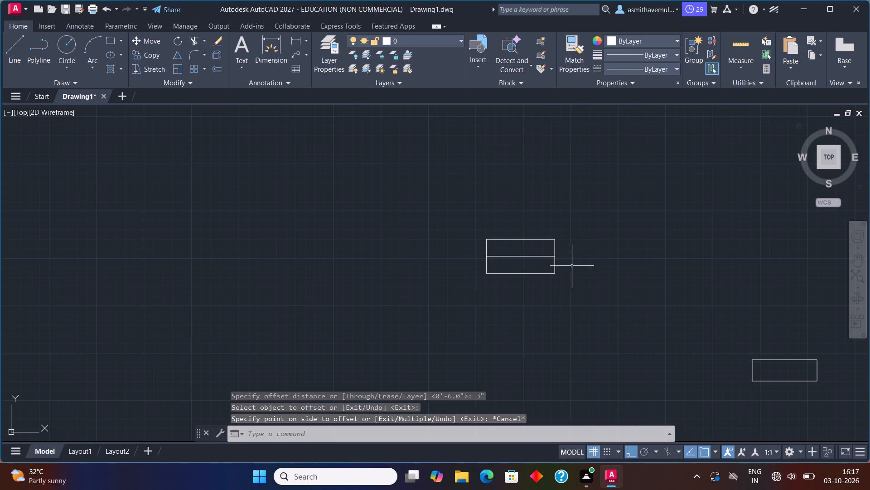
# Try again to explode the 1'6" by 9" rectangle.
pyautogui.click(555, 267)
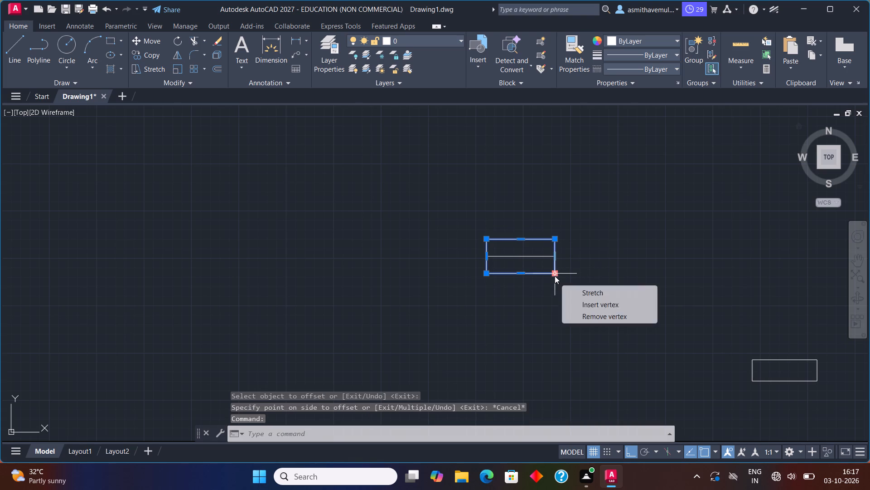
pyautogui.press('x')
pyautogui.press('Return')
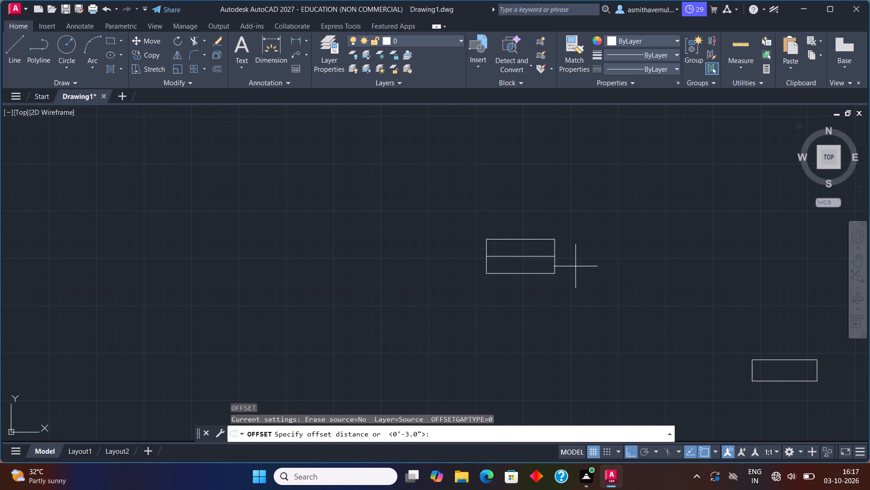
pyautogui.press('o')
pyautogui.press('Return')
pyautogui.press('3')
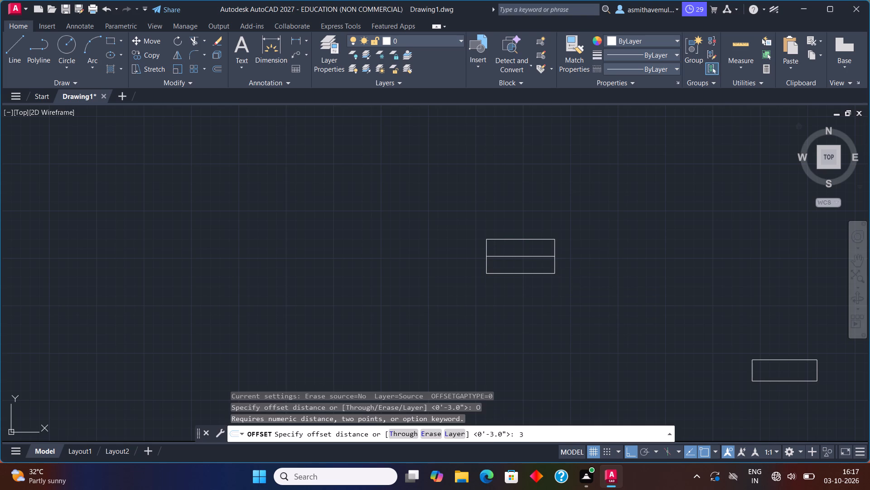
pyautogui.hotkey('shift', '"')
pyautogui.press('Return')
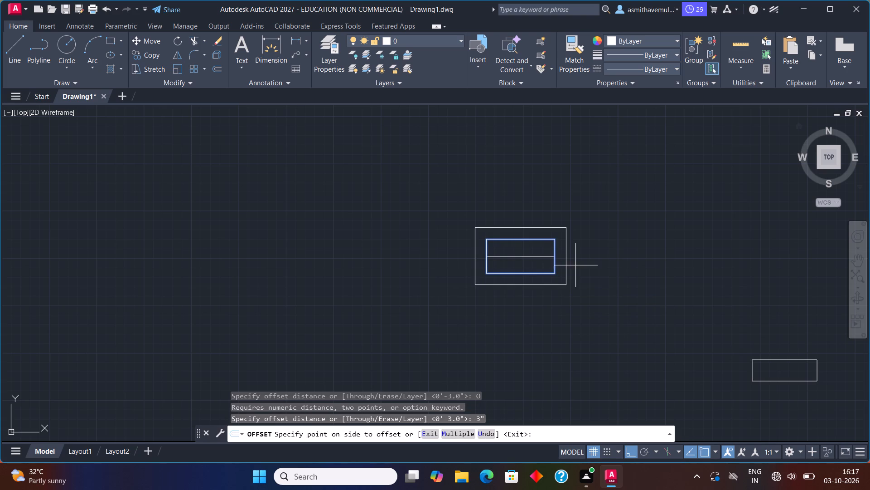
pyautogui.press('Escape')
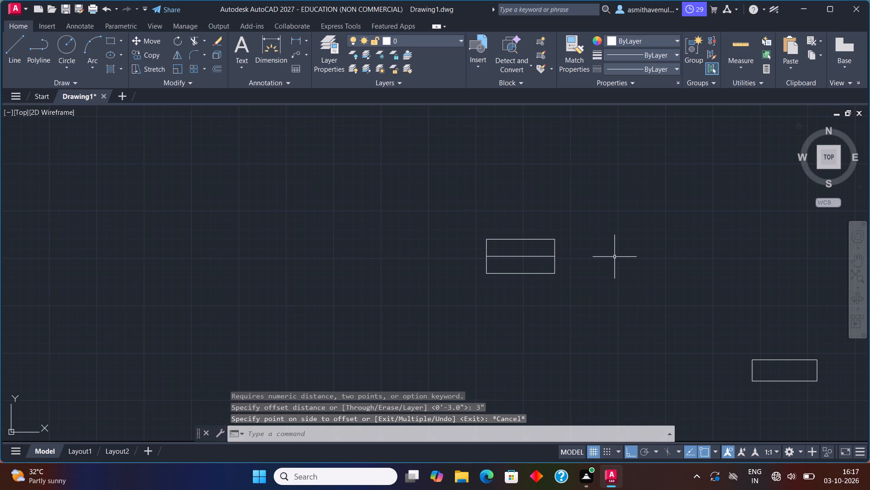
# Explode the 1'6" by 9" rectangle into separate lines.
pyautogui.click(551, 272)
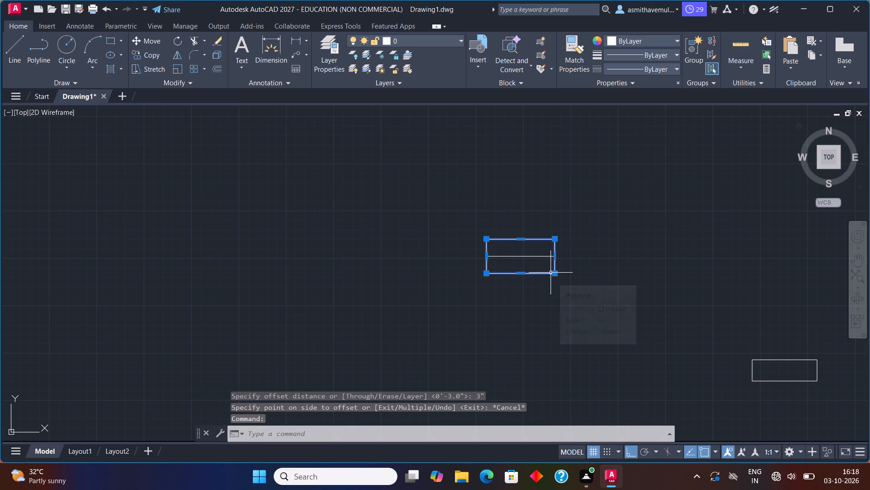
pyautogui.press('x')
pyautogui.press('Return')
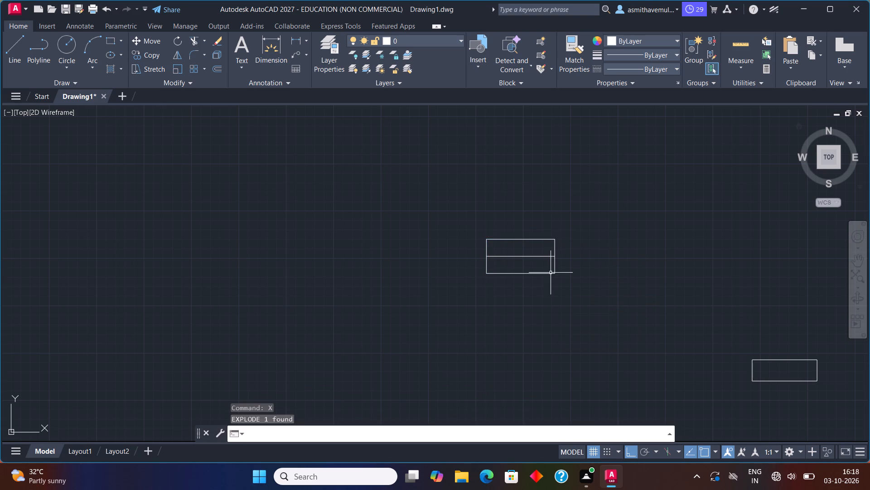
pyautogui.click(551, 273)
pyautogui.click(551, 274)
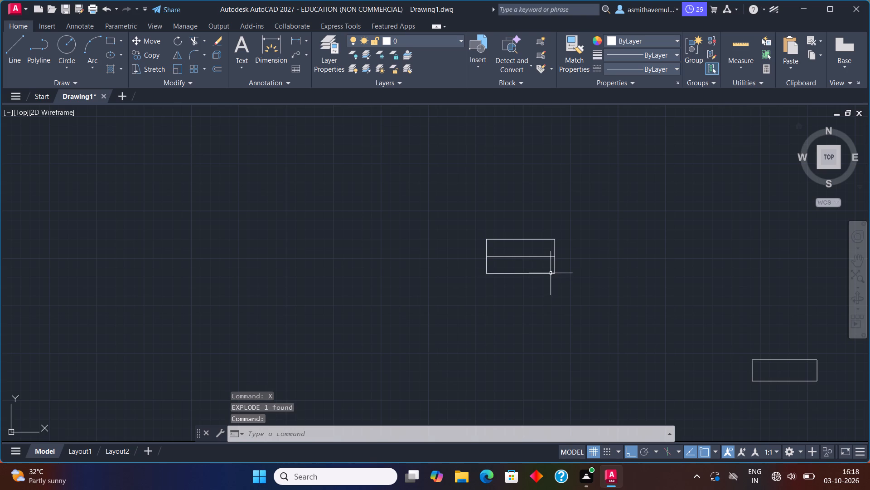
pyautogui.press('Escape')
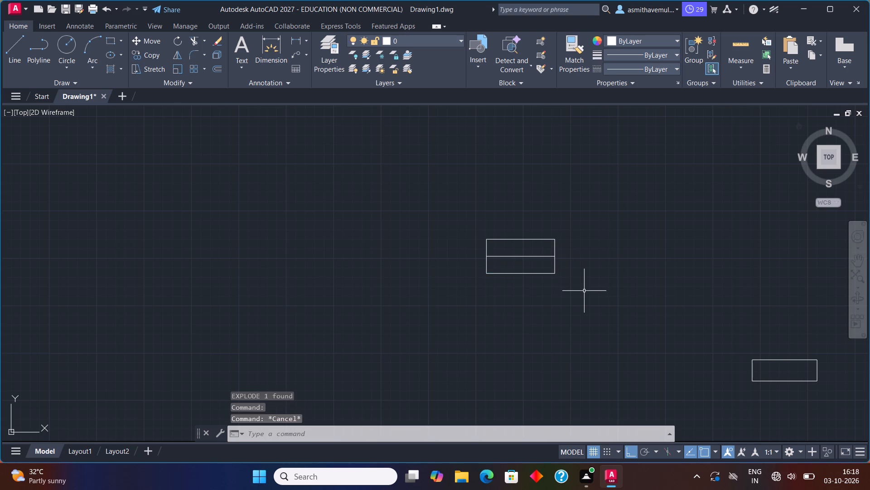
# Offset both short sides of the exploded rectangle 3" outward and its middle line 3" downward.
pyautogui.press('o')
pyautogui.press('Return')
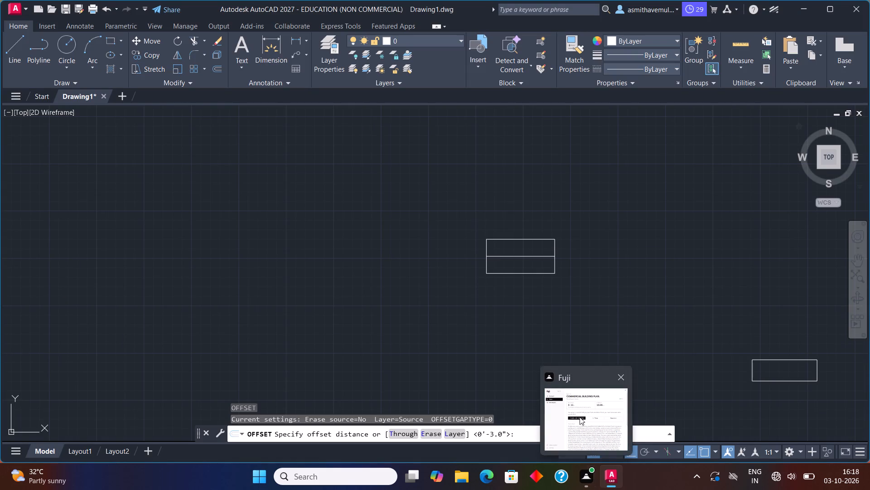
pyautogui.press('o')
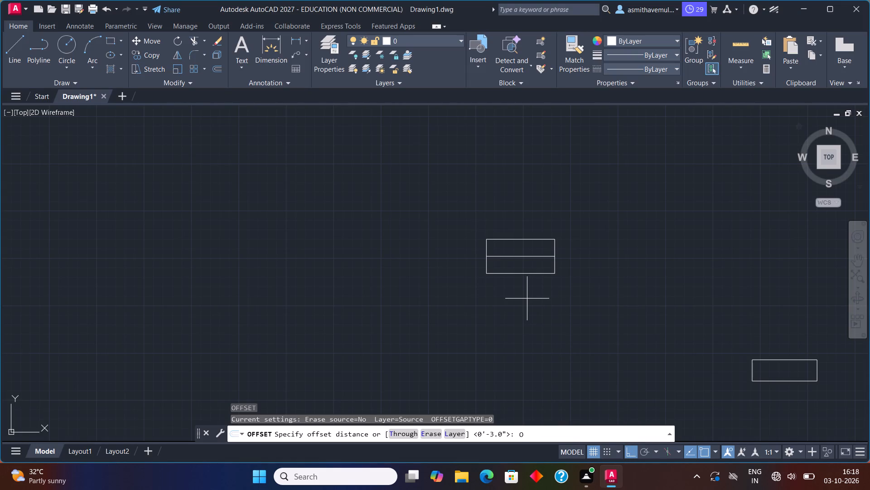
pyautogui.press('Return')
pyautogui.press('3')
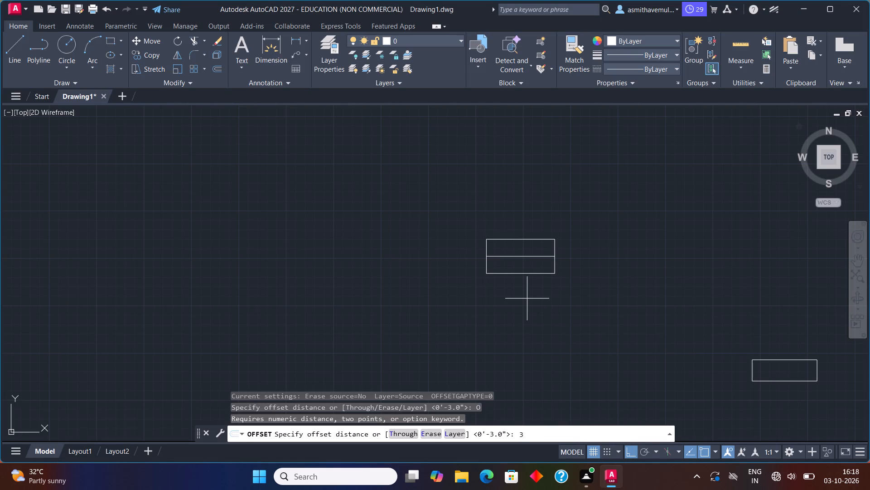
pyautogui.hotkey('shift', '"')
pyautogui.press('Return')
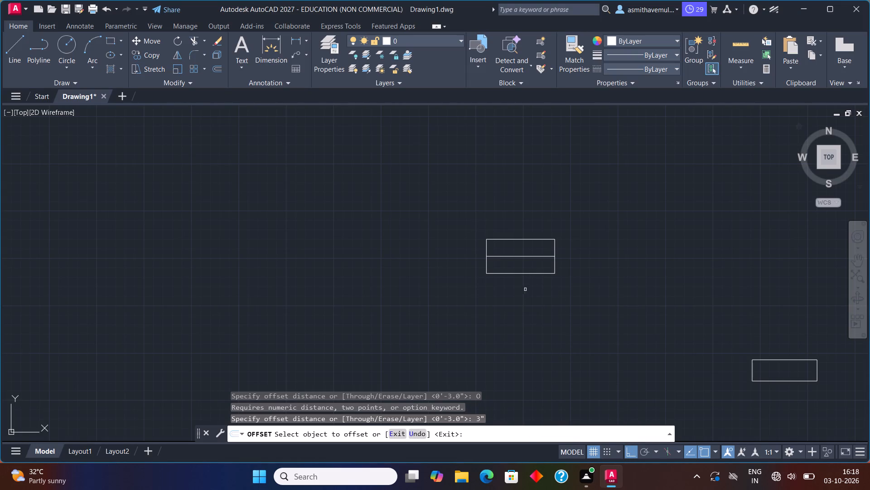
pyautogui.click(554, 266)
pyautogui.click(570, 264)
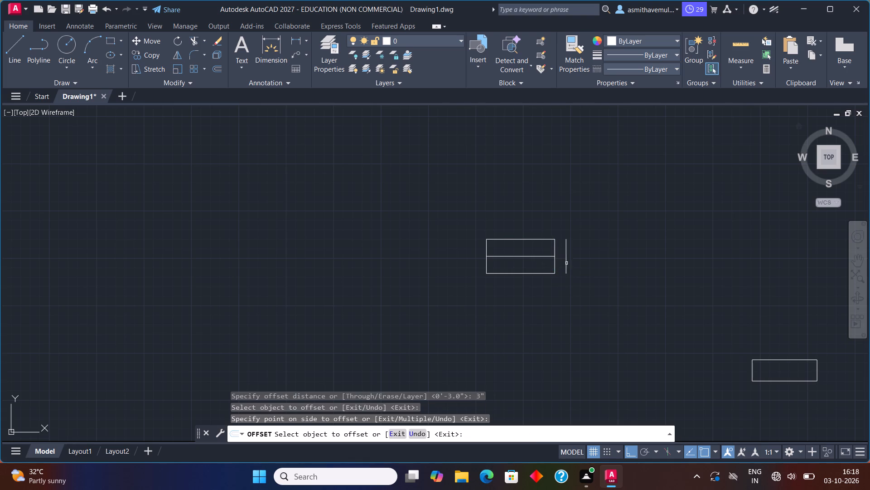
pyautogui.click(485, 265)
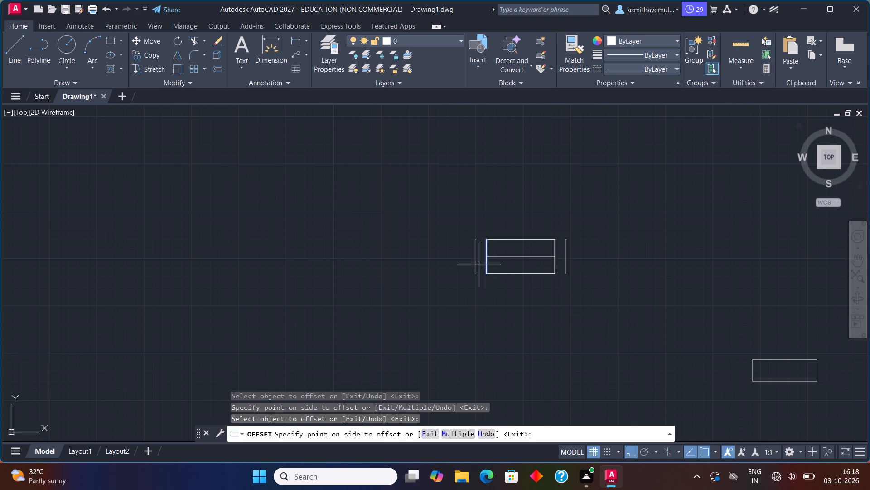
pyautogui.click(464, 268)
pyautogui.click(502, 258)
pyautogui.click(503, 263)
pyautogui.press('Escape')
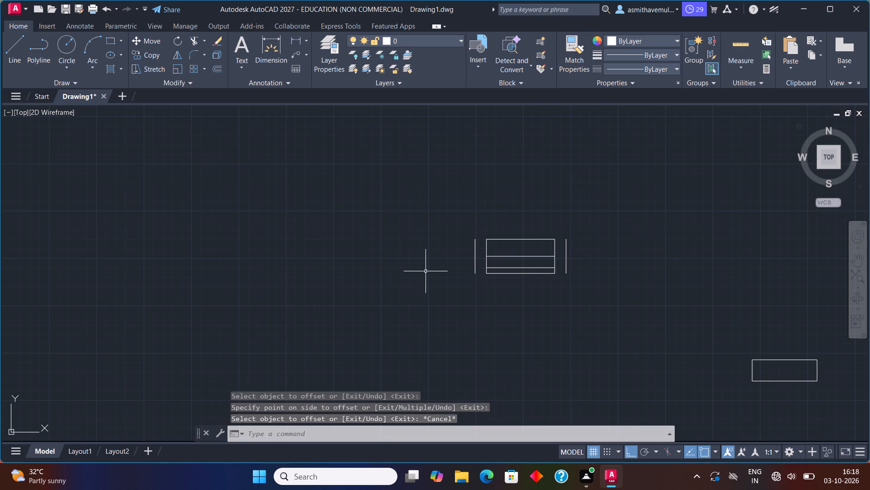
# Move the whole window symbol by its lower-left end, with Ortho off, into the north exterior wall of the third room from the west.
pyautogui.moveTo(596, 231); pyautogui.dragTo(671, 264)
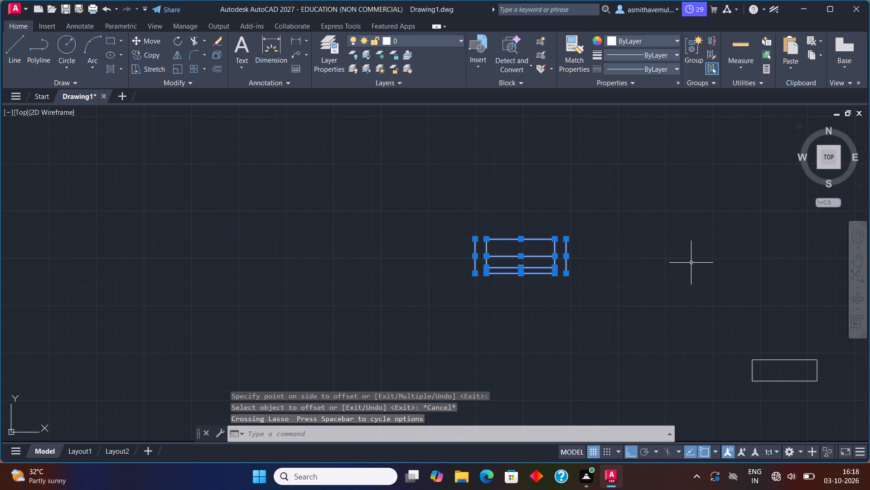
pyautogui.press('m')
pyautogui.press('Return')
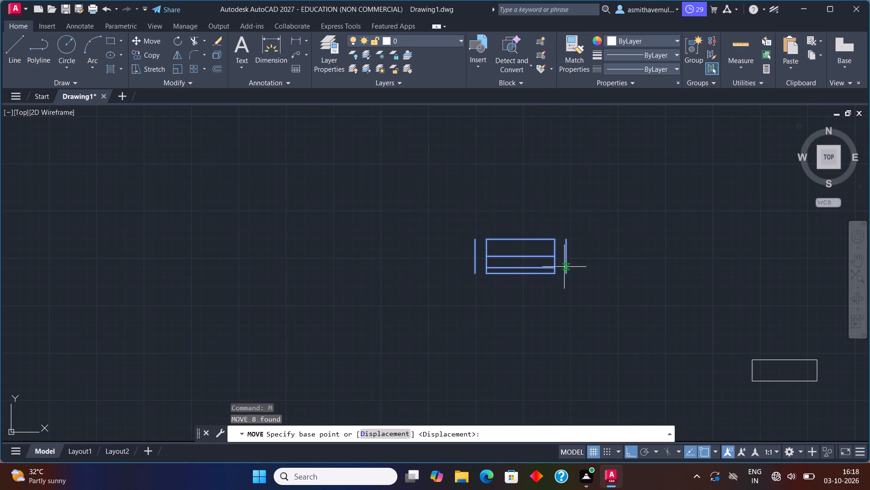
pyautogui.click(478, 274)
pyautogui.scroll(-2, 207, 235)
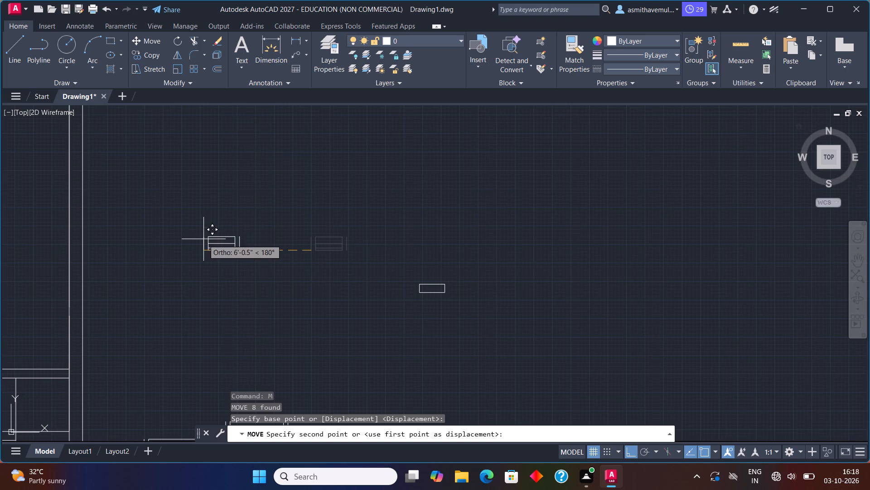
pyautogui.moveTo(205, 239); pyautogui.dragTo(604, 274, button='middle')
pyautogui.press('F8')
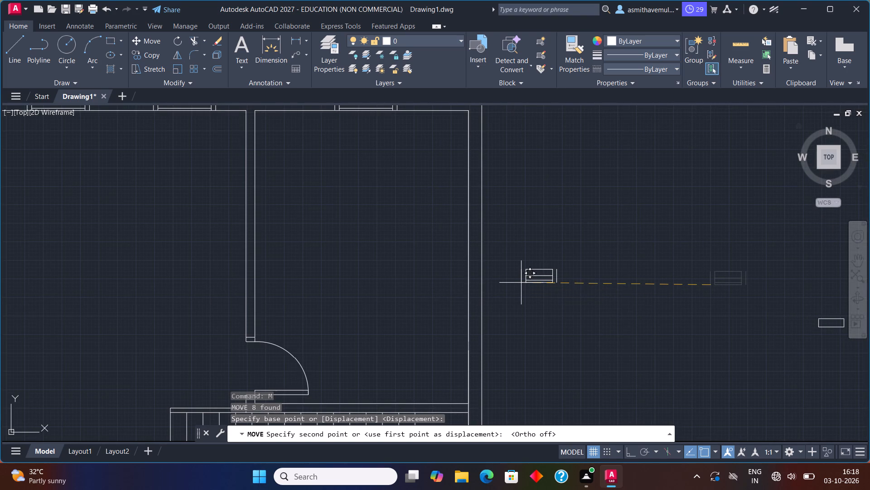
pyautogui.moveTo(240, 165); pyautogui.dragTo(643, 337, button='middle')
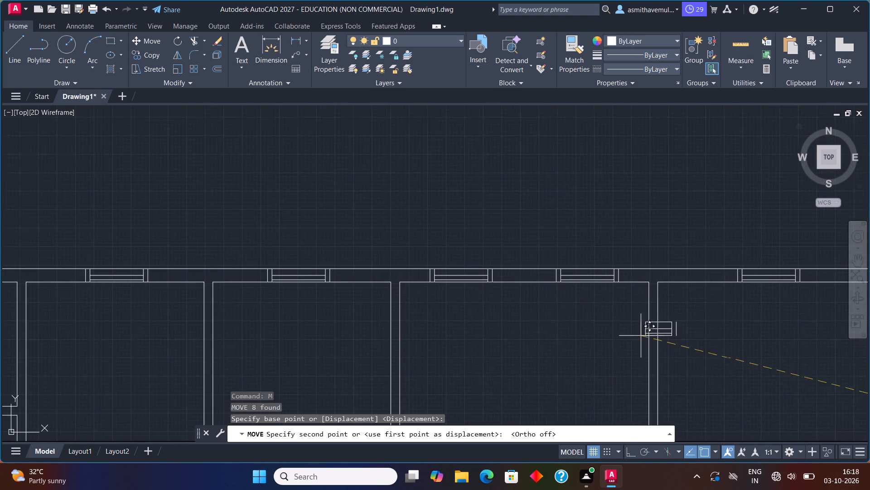
pyautogui.scroll(-1, 188, 279)
pyautogui.moveTo(177, 286); pyautogui.dragTo(461, 283, button='middle')
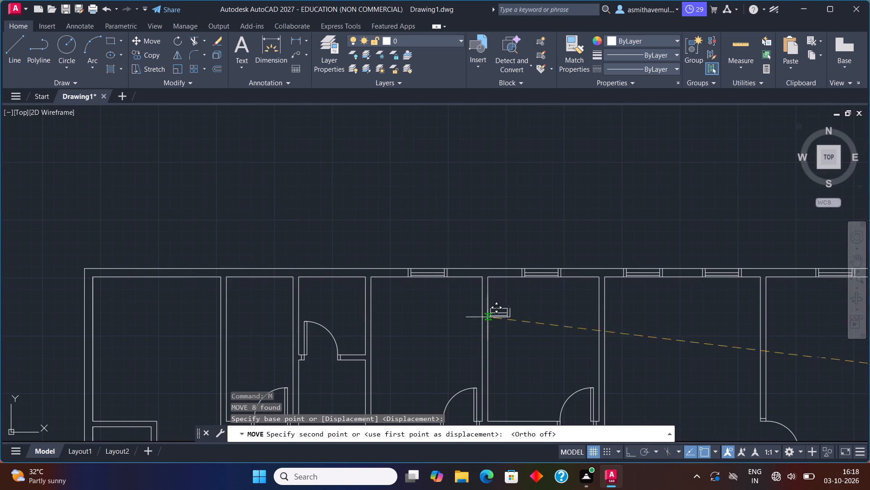
pyautogui.scroll(3, 353, 276)
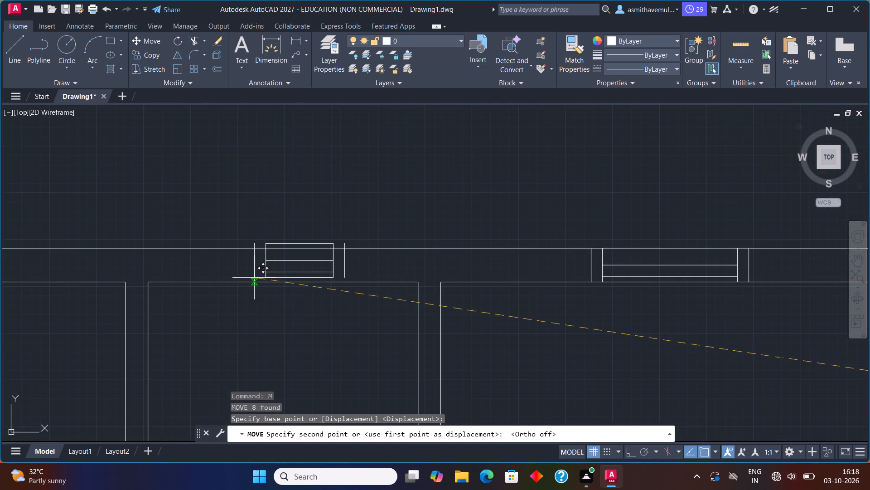
pyautogui.click(252, 282)
# Offset the inner face of the northwest room's east wall westward twice, making two parallel lines spaced 3' apart.
pyautogui.scroll(-4, 318, 323)
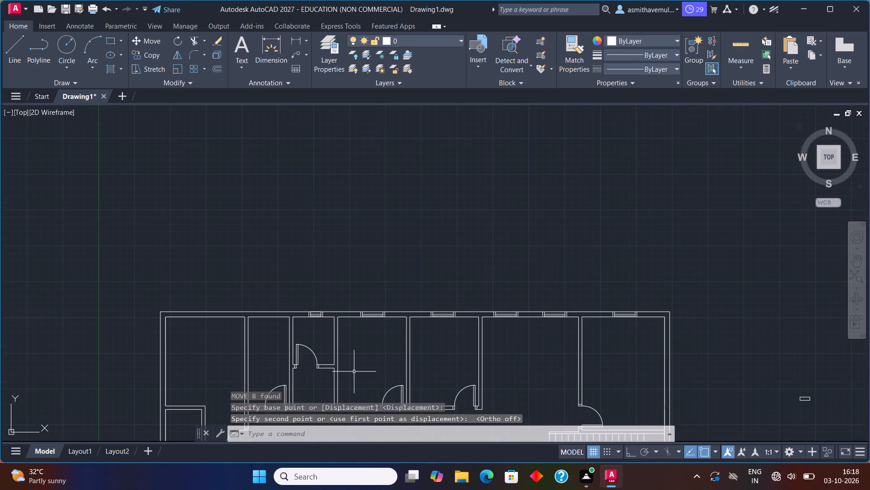
pyautogui.moveTo(354, 372); pyautogui.dragTo(383, 255, button='middle')
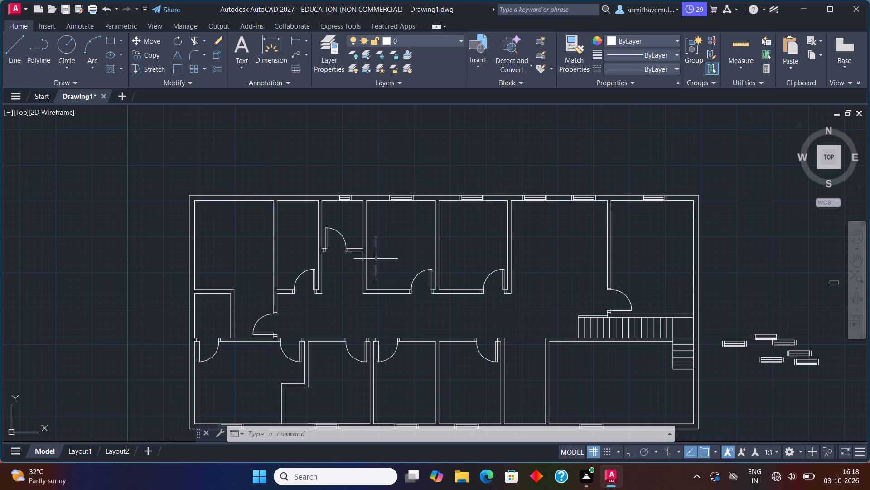
pyautogui.moveTo(375, 260); pyautogui.dragTo(372, 200, button='middle')
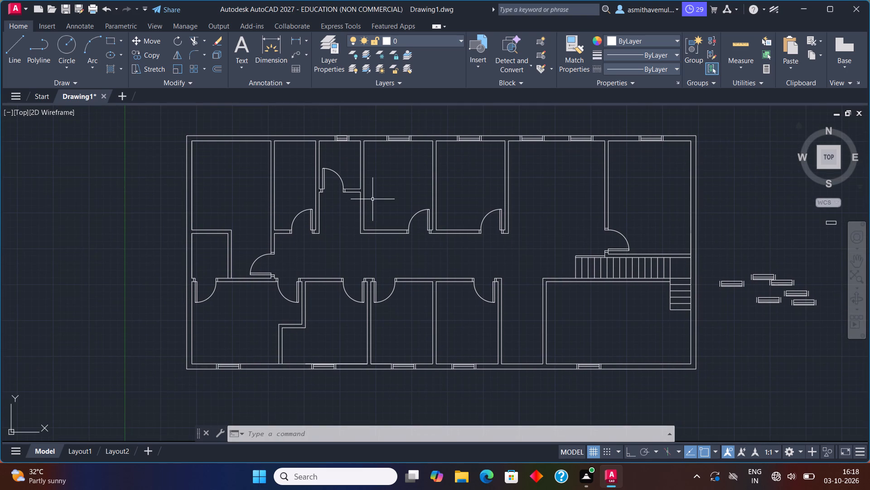
pyautogui.moveTo(294, 196); pyautogui.dragTo(284, 243, button='middle')
pyautogui.scroll(1, 248, 242)
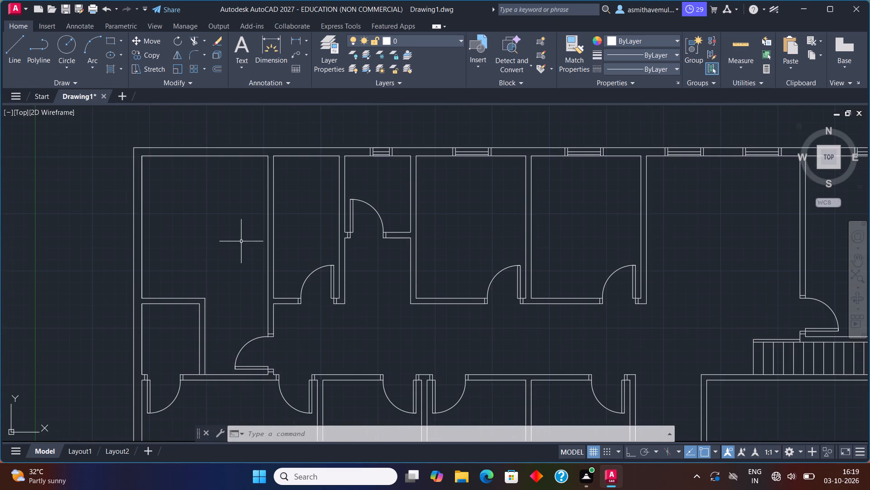
pyautogui.press('o')
pyautogui.press('Return')
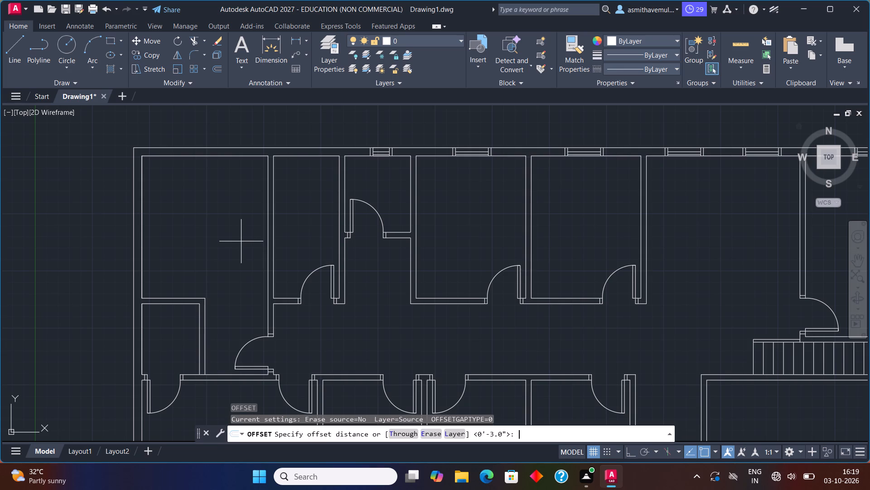
pyautogui.press('3')
pyautogui.press("'")
pyautogui.press('Return')
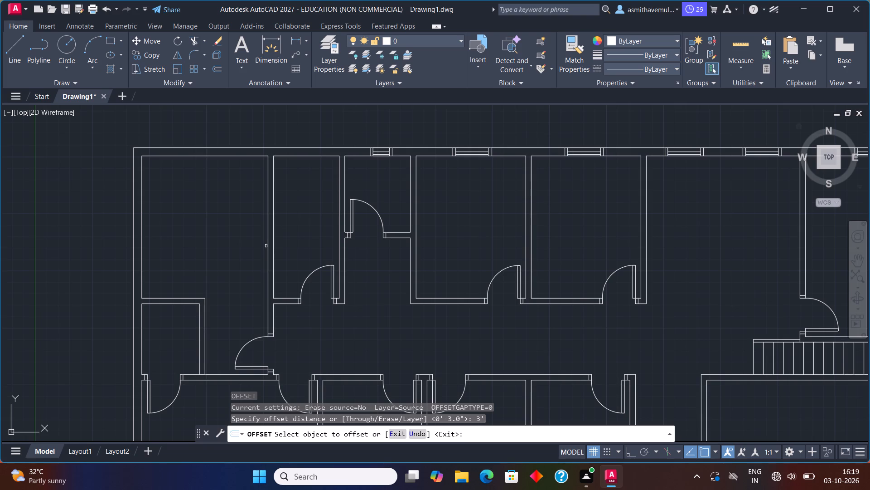
pyautogui.click(268, 243)
pyautogui.click(234, 229)
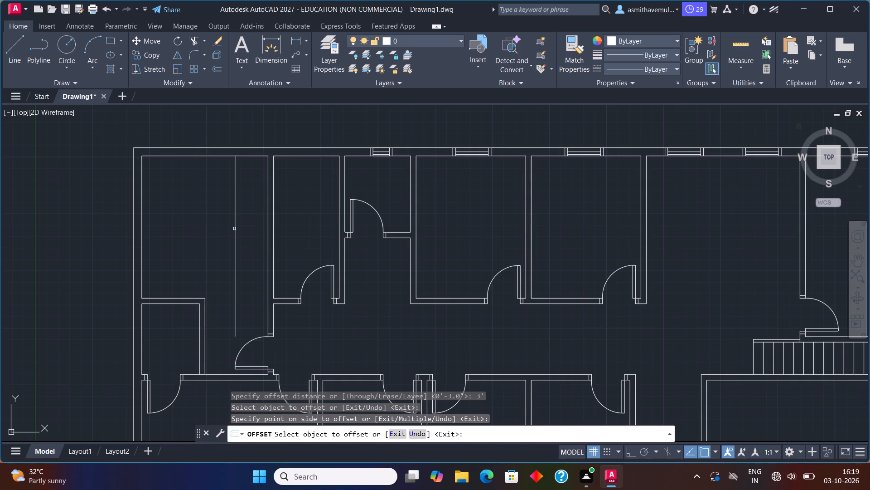
pyautogui.click(234, 229)
pyautogui.click(220, 223)
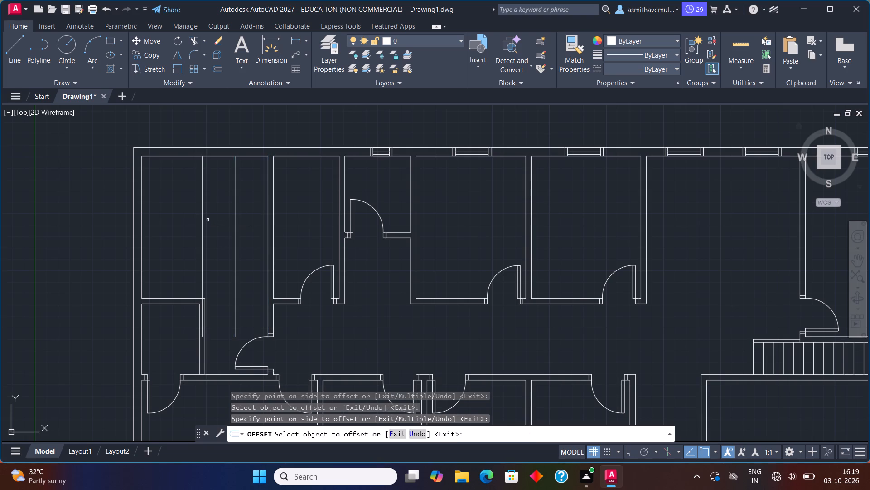
pyautogui.press('Escape')
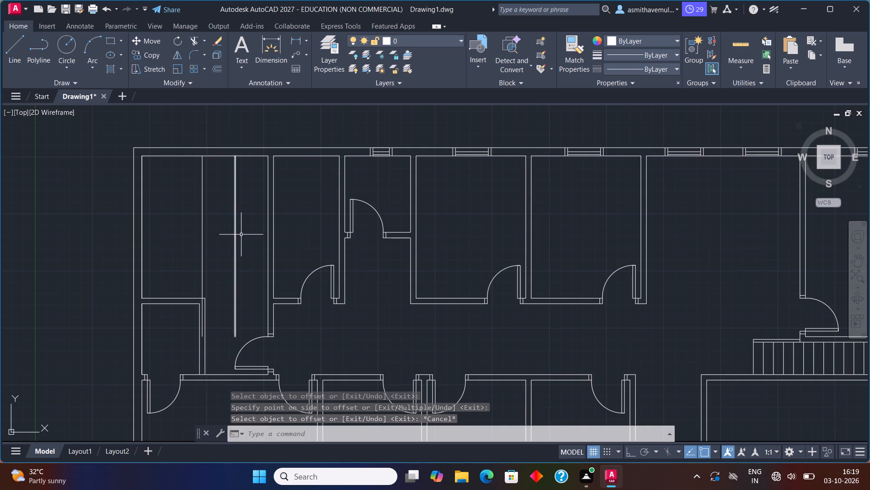
pyautogui.moveTo(242, 236); pyautogui.dragTo(118, 224)
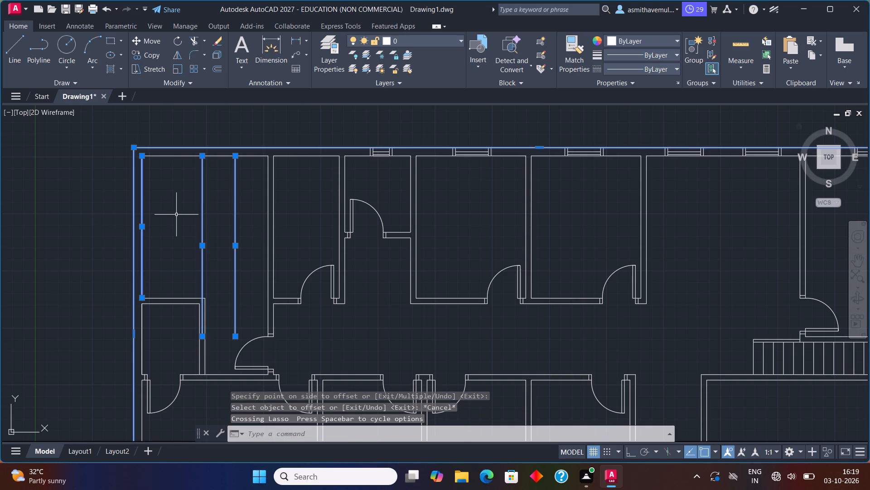
pyautogui.press('Escape')
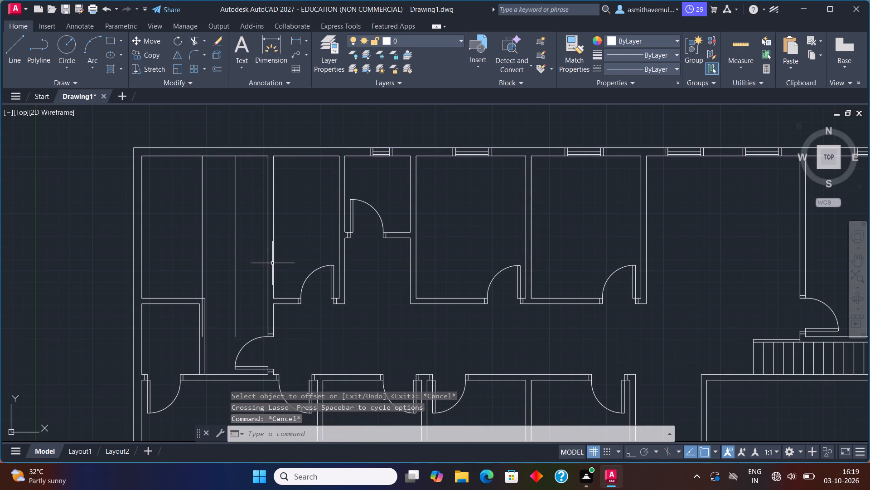
# Delete the two parallel vertical offset lines from the northwest room.
pyautogui.moveTo(257, 255); pyautogui.dragTo(182, 223)
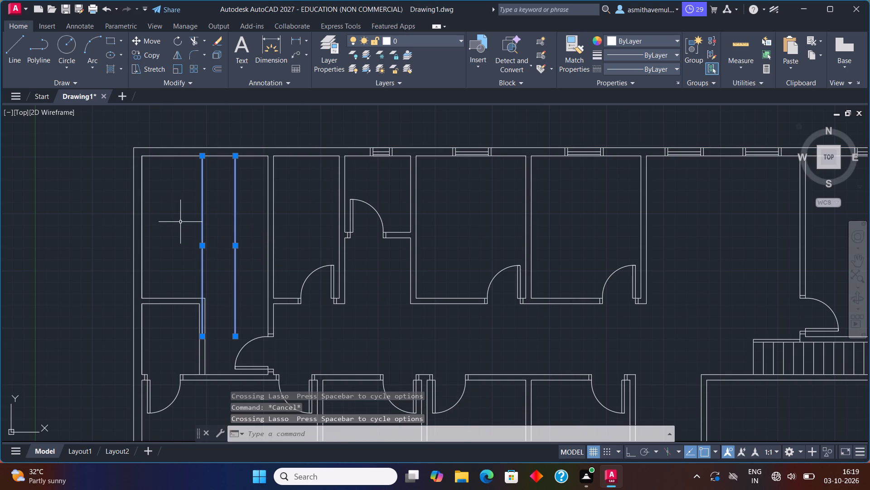
pyautogui.press('Delete')
# Draw a vertical line from the north wall's inner face down to the northeast corner of the small southwest room, dividing the northwest room.
pyautogui.press('l')
pyautogui.press('Return')
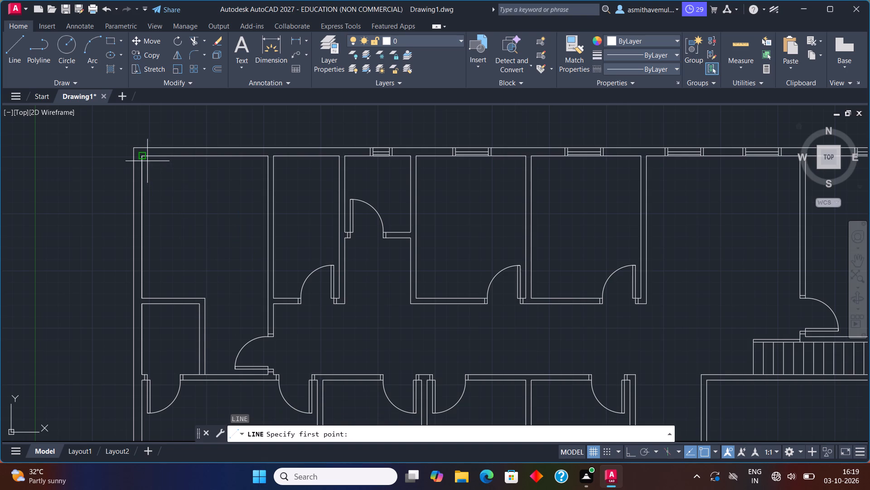
pyautogui.click(205, 157)
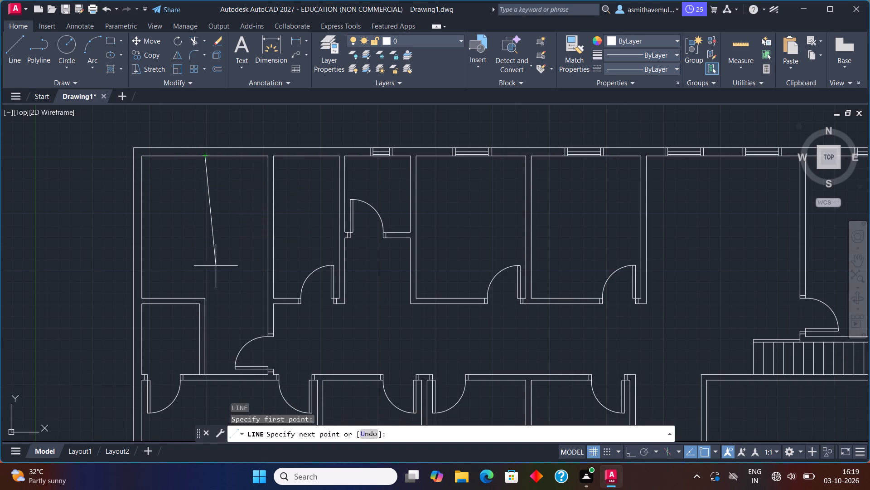
pyautogui.click(205, 296)
pyautogui.press('Escape')
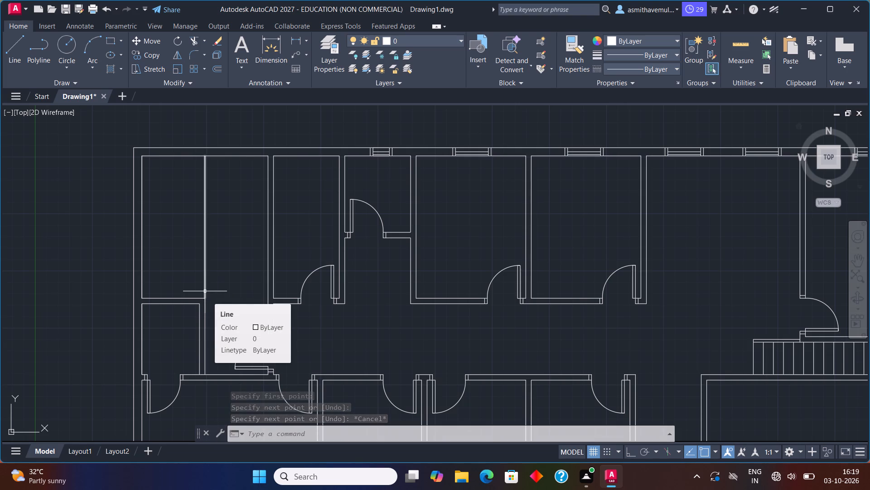
# Offset the inner face of the northwest room's north wall 3' southward.
pyautogui.press('o')
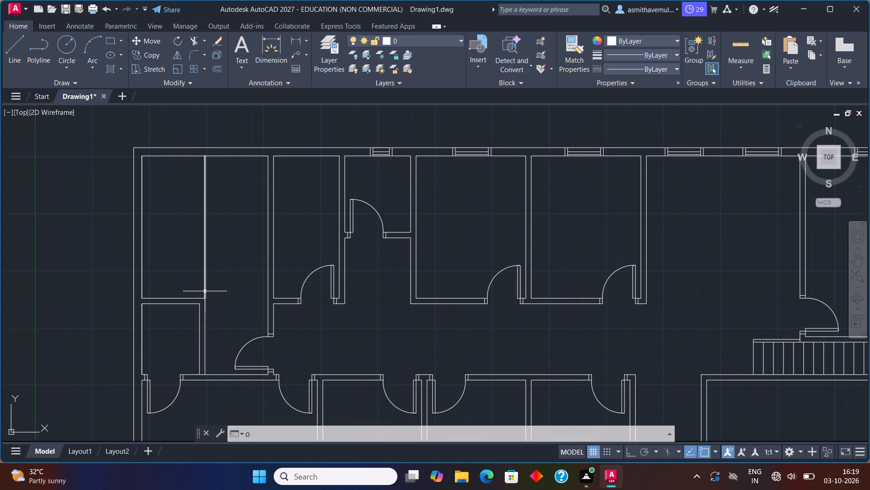
pyautogui.press('Return')
pyautogui.write("3'")
pyautogui.press('Return')
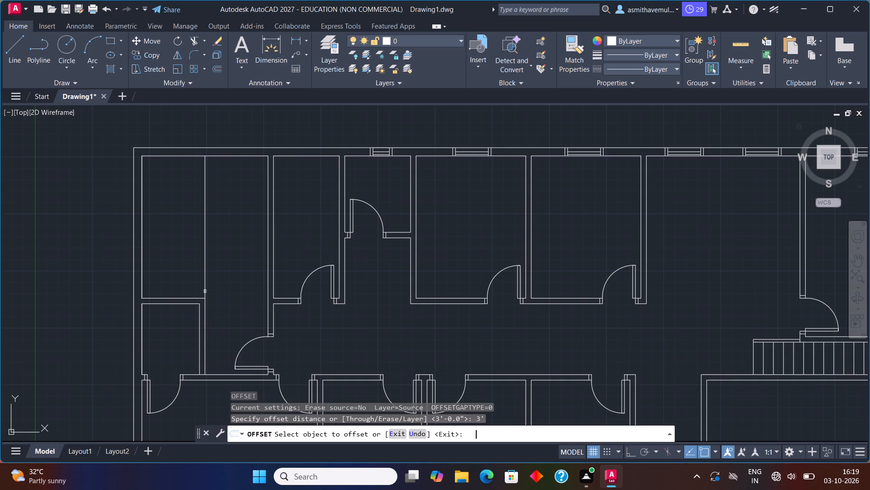
pyautogui.click(254, 156)
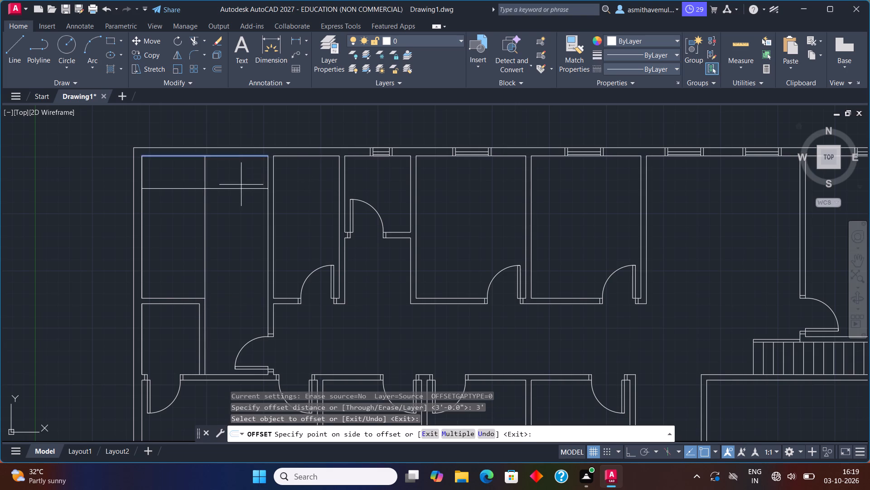
pyautogui.click(241, 185)
pyautogui.press('Escape')
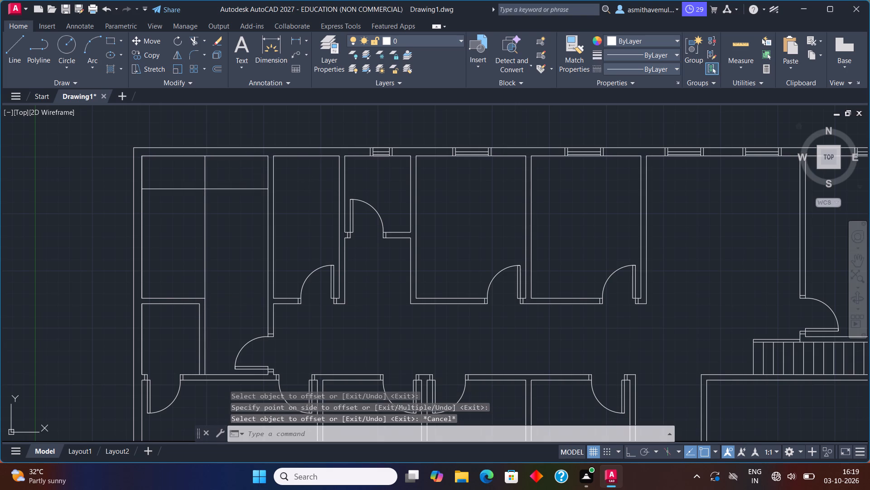
# Offset the new horizontal line southward at 11" intervals to add four full-width stair tread lines.
pyautogui.press('o')
pyautogui.press('Return')
pyautogui.write('11')
pyautogui.hotkey('shift', '"')
pyautogui.press('Return')
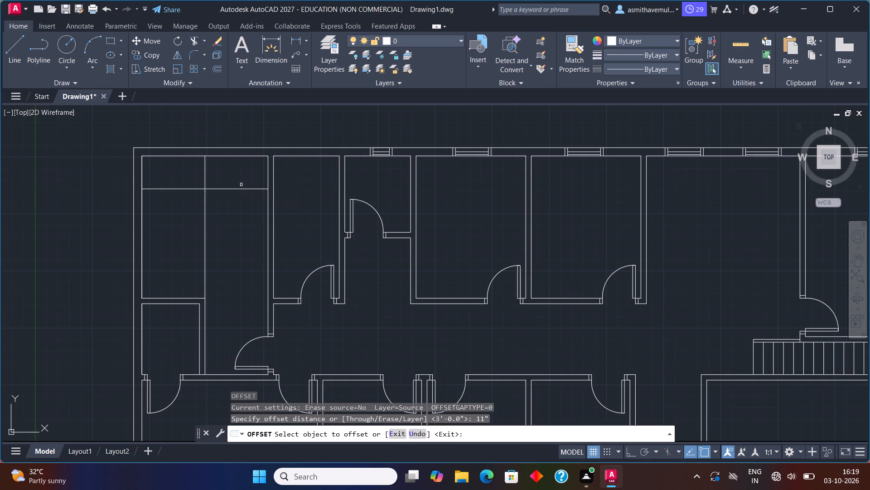
pyautogui.click(240, 188)
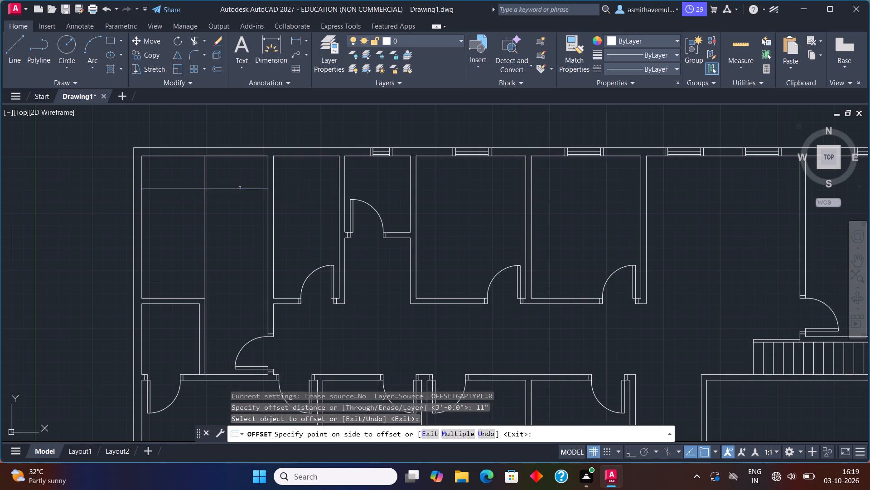
pyautogui.click(227, 221)
pyautogui.click(232, 198)
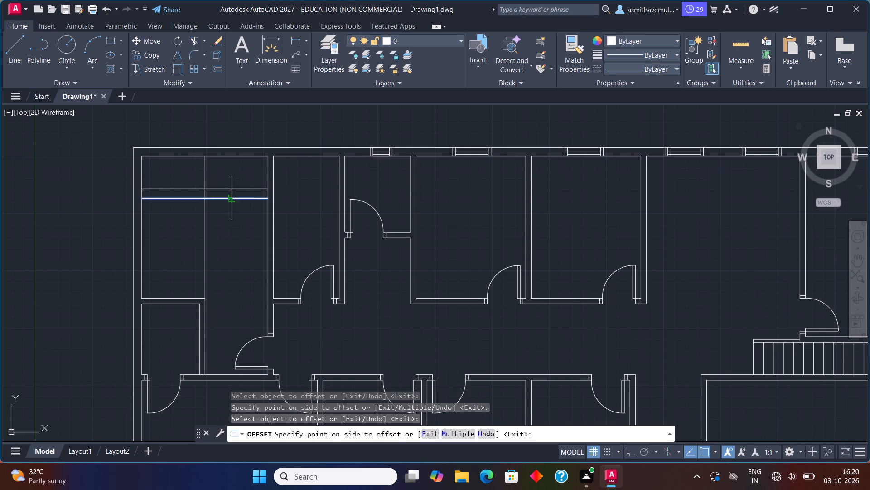
pyautogui.click(226, 236)
pyautogui.click(233, 209)
pyautogui.click(227, 240)
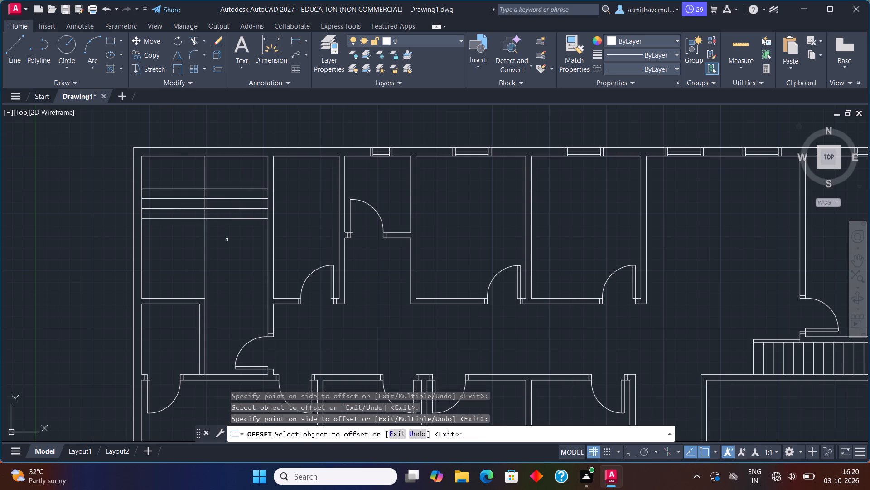
pyautogui.click(230, 219)
pyautogui.click(225, 249)
pyautogui.click(229, 227)
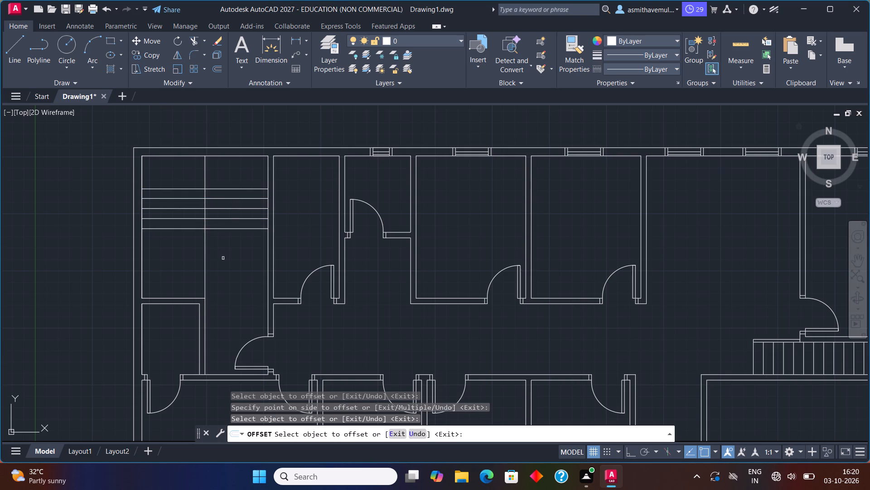
pyautogui.click(223, 259)
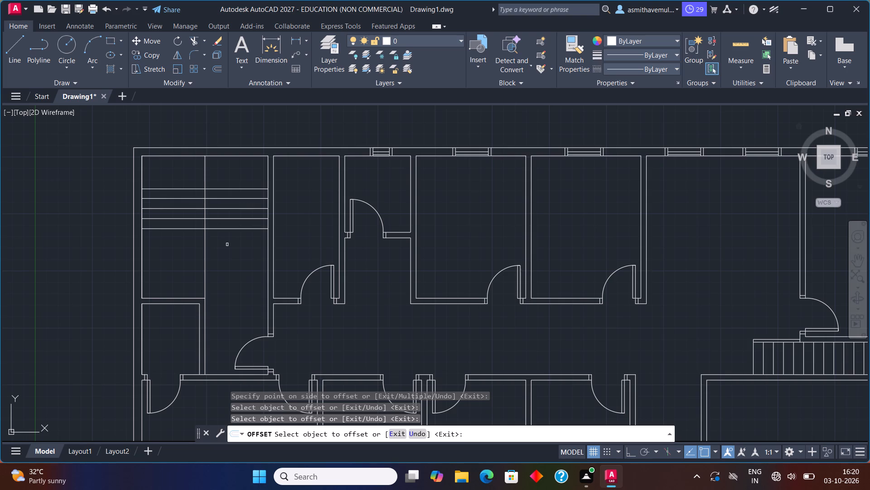
pyautogui.press('Escape')
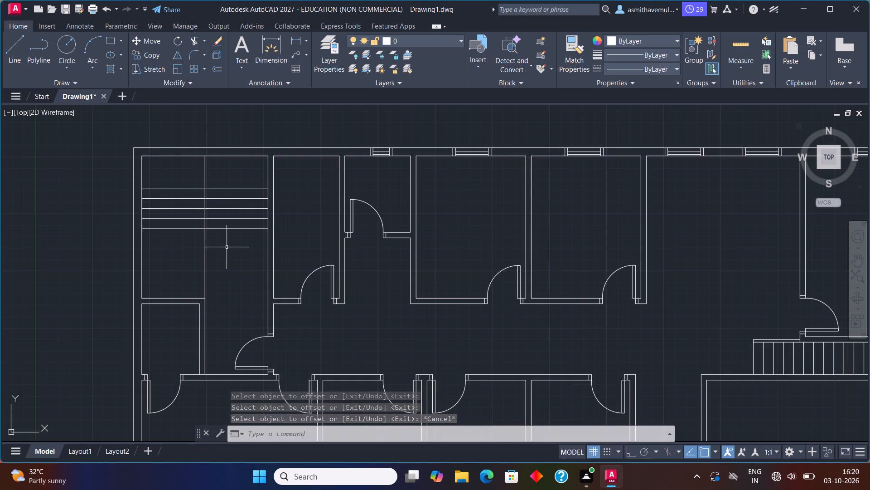
# Trim the two southernmost tread lines west of the vertical dividing line.
pyautogui.press('t')
pyautogui.write('RIM')
pyautogui.press('Return')
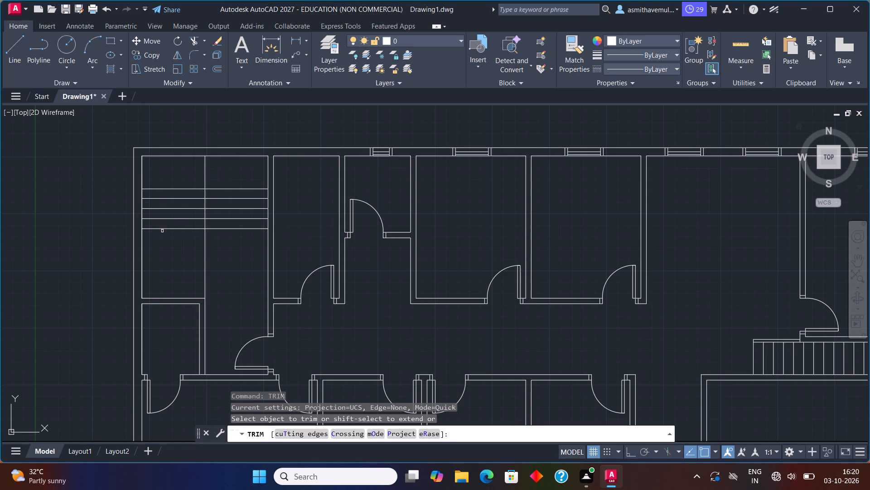
pyautogui.click(178, 218)
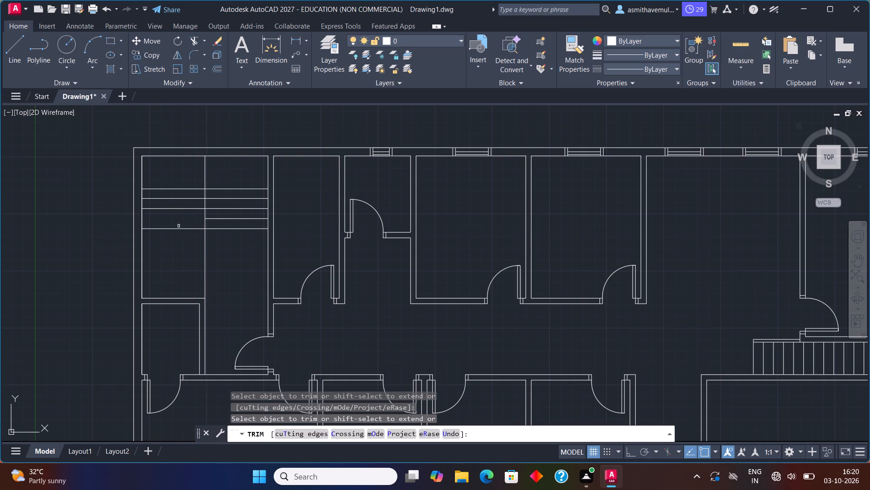
pyautogui.click(180, 229)
pyautogui.press('Escape')
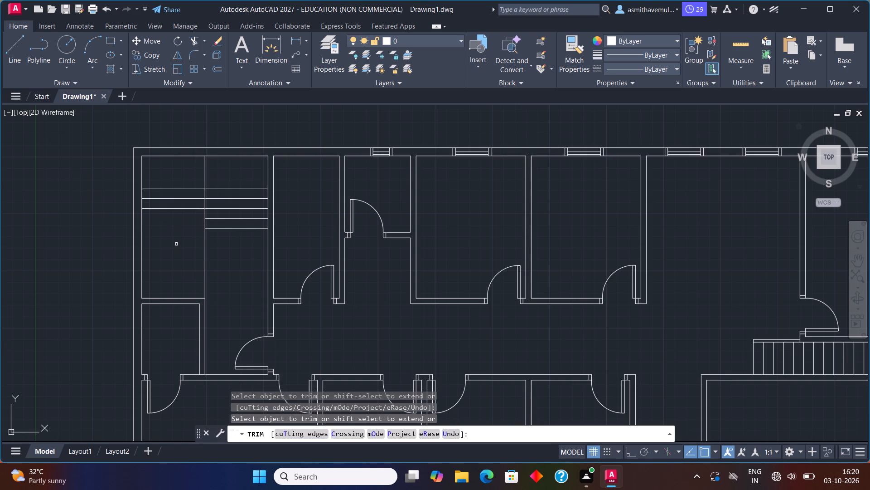
# Offset the lowest tread of the east flight southward at 11" intervals to add seven more tread lines.
pyautogui.press('o')
pyautogui.press('Return')
pyautogui.write('11')
pyautogui.hotkey('shift', '"')
pyautogui.press('Return')
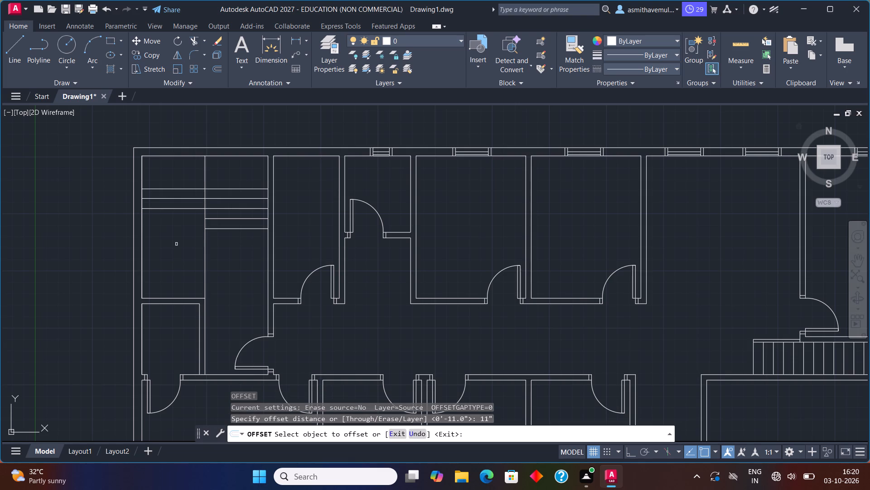
pyautogui.click(220, 229)
pyautogui.click(226, 270)
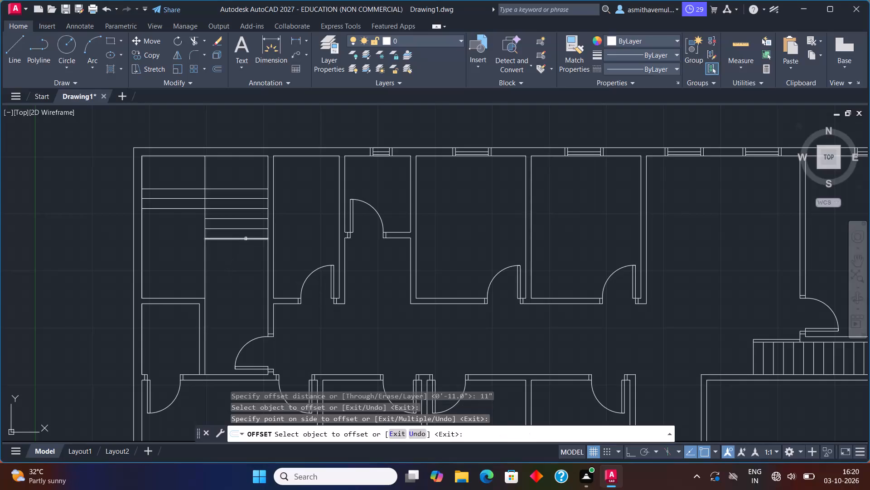
pyautogui.click(246, 239)
pyautogui.click(247, 294)
pyautogui.click(255, 252)
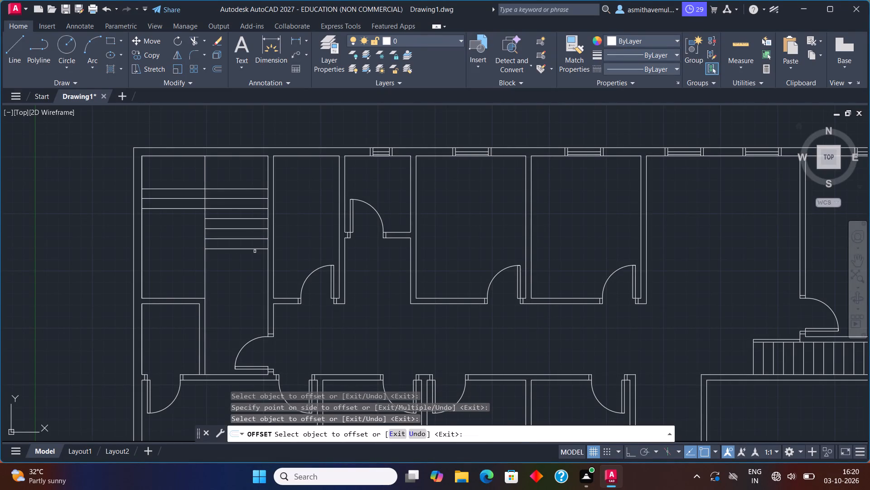
pyautogui.click(256, 249)
pyautogui.click(245, 297)
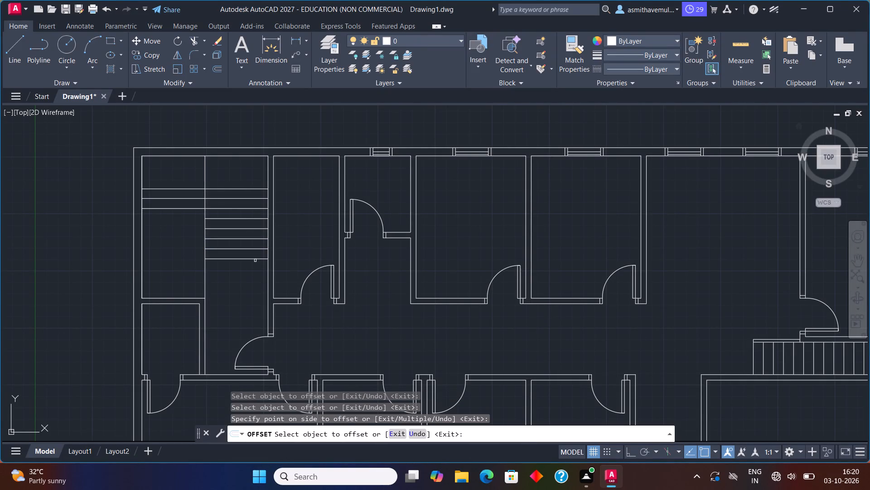
pyautogui.click(255, 260)
pyautogui.click(255, 274)
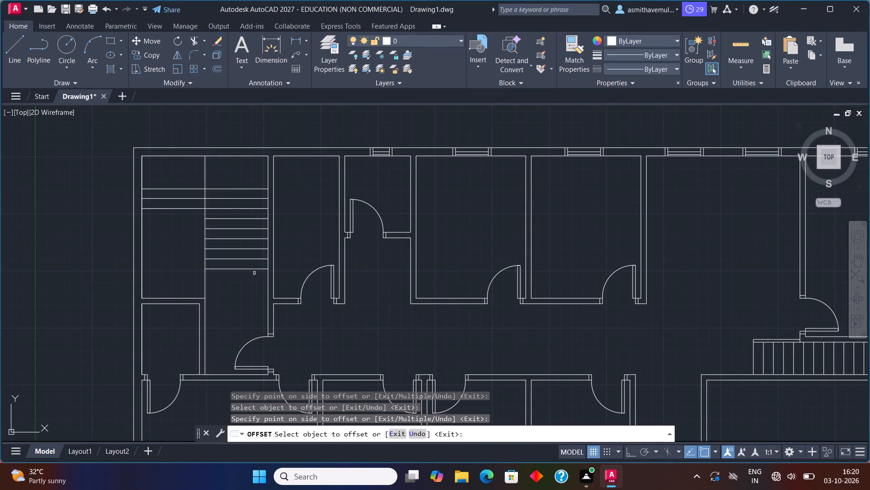
pyautogui.click(258, 269)
pyautogui.click(252, 304)
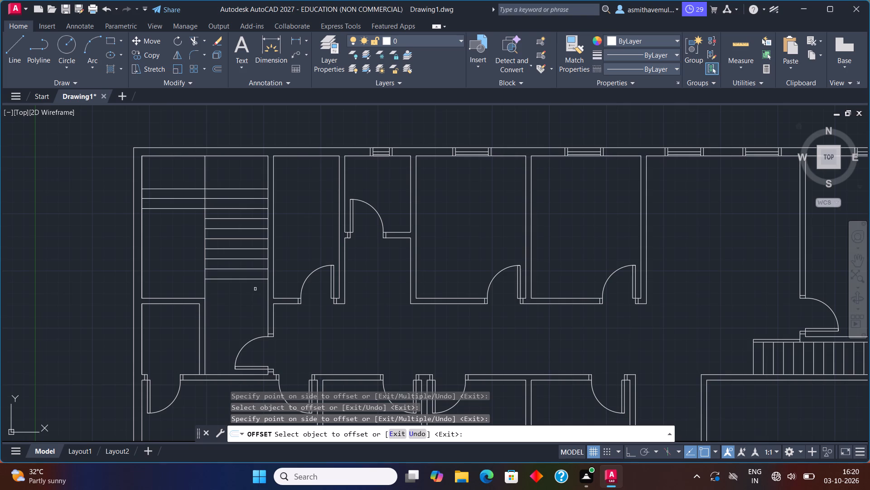
pyautogui.click(258, 280)
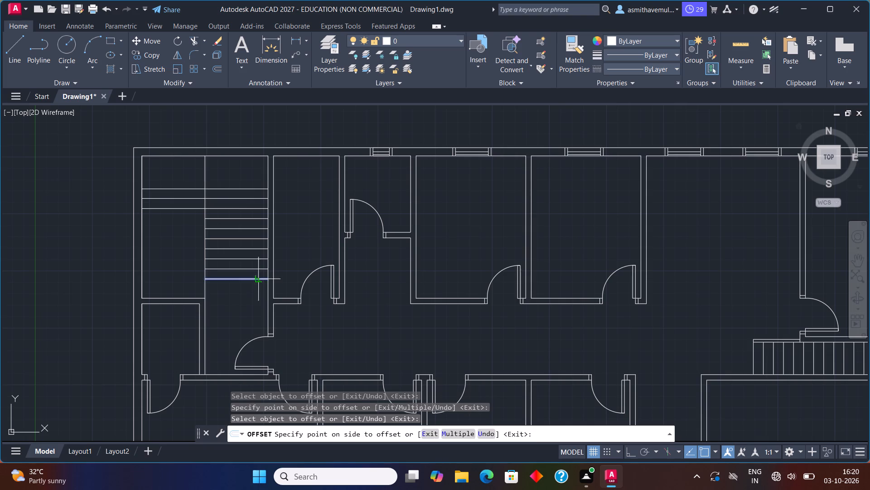
pyautogui.click(257, 325)
pyautogui.click(264, 289)
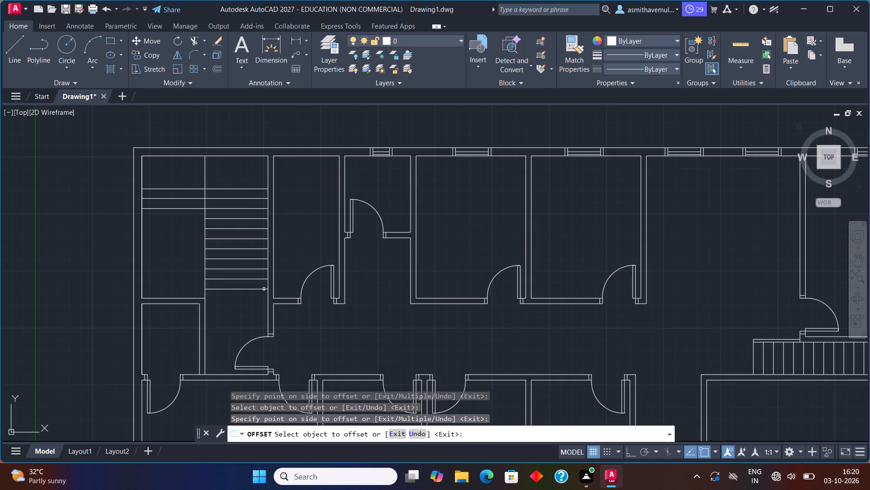
pyautogui.click(260, 299)
pyautogui.press('Escape')
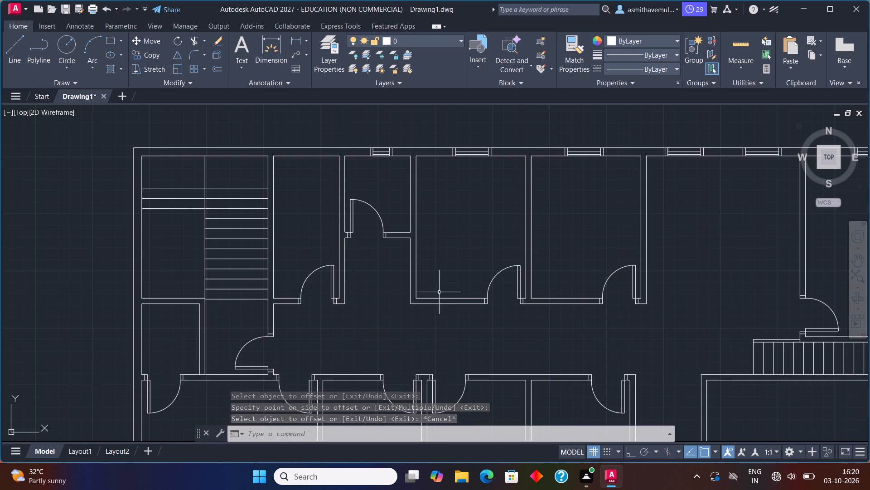
# Set the current linetype to the dashed ACAD type and draw a line from the northernmost half-width tread's west end to the west wall.
pyautogui.click(640, 68)
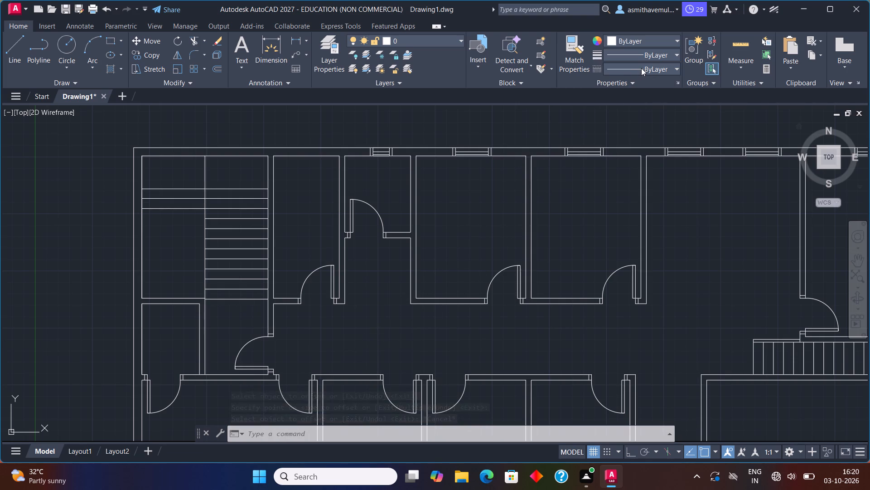
pyautogui.click(653, 105)
pyautogui.press('l')
pyautogui.press('Return')
pyautogui.moveTo(538, 214); pyautogui.dragTo(609, 190, button='middle')
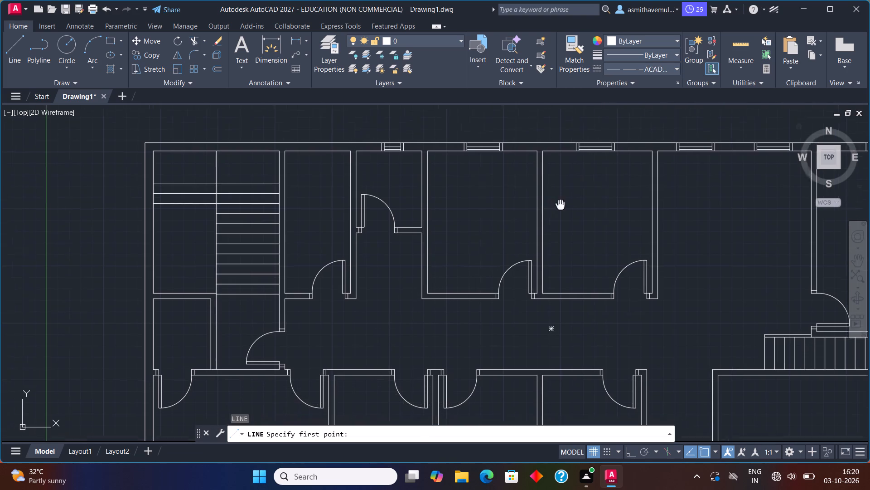
pyautogui.moveTo(609, 190); pyautogui.dragTo(689, 166, button='middle')
pyautogui.scroll(2, 500, 175)
pyautogui.moveTo(324, 179); pyautogui.dragTo(475, 173, button='middle')
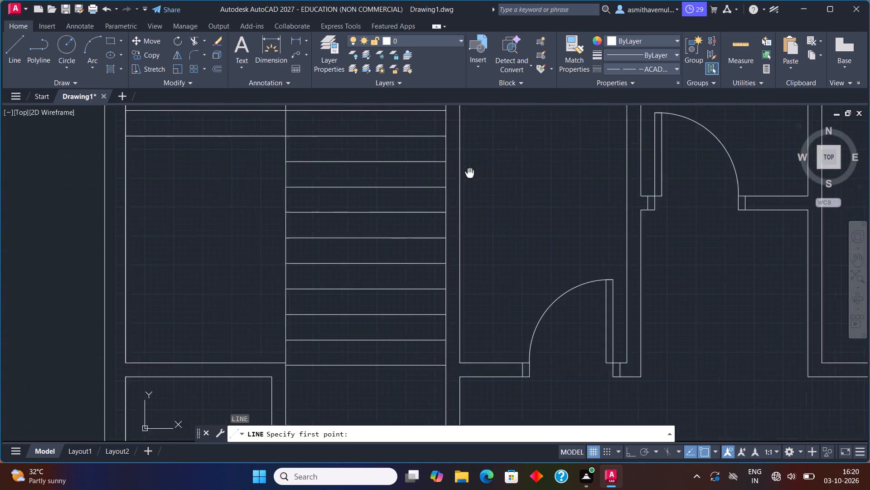
pyautogui.moveTo(475, 173); pyautogui.dragTo(496, 173, button='middle')
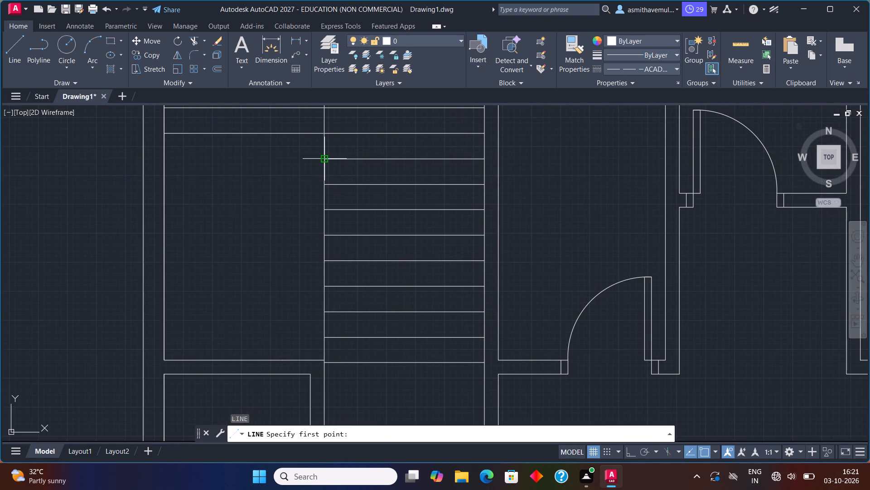
pyautogui.click(324, 160)
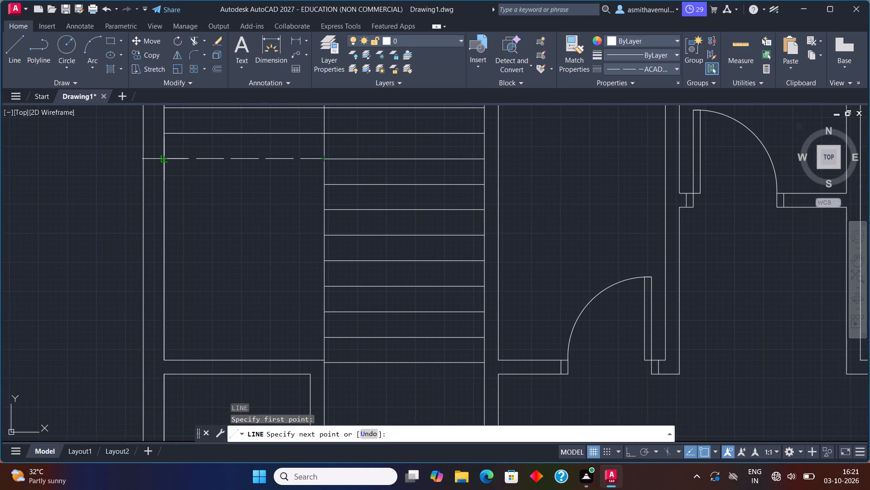
pyautogui.click(166, 159)
pyautogui.press('Escape')
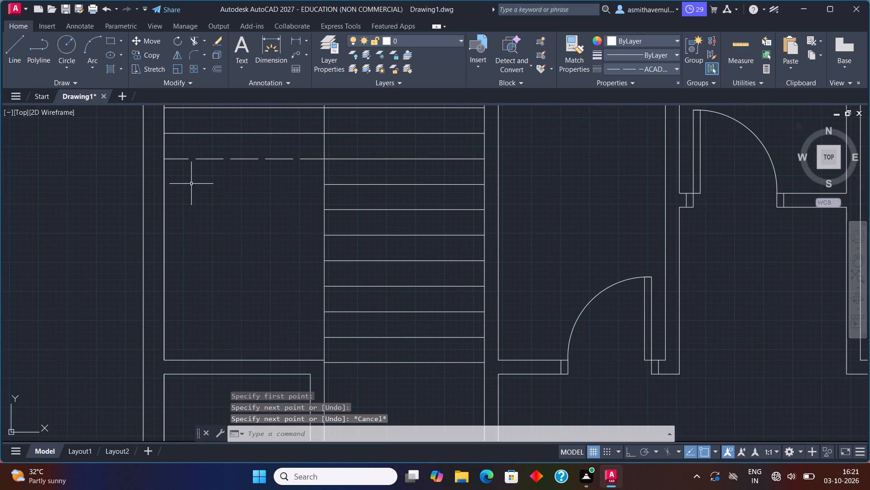
# Draw dashed tread lines from the west ends of the second, third and fourth half-width treads to the west wall.
pyautogui.press('space')
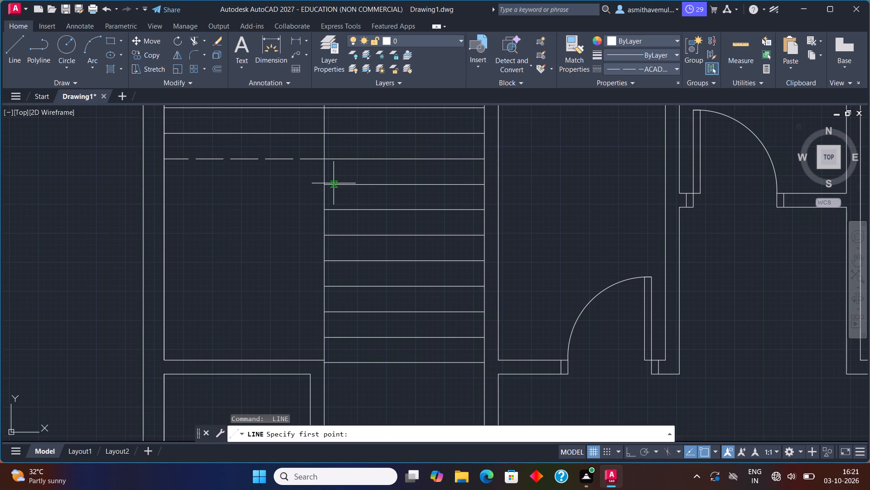
pyautogui.click(318, 185)
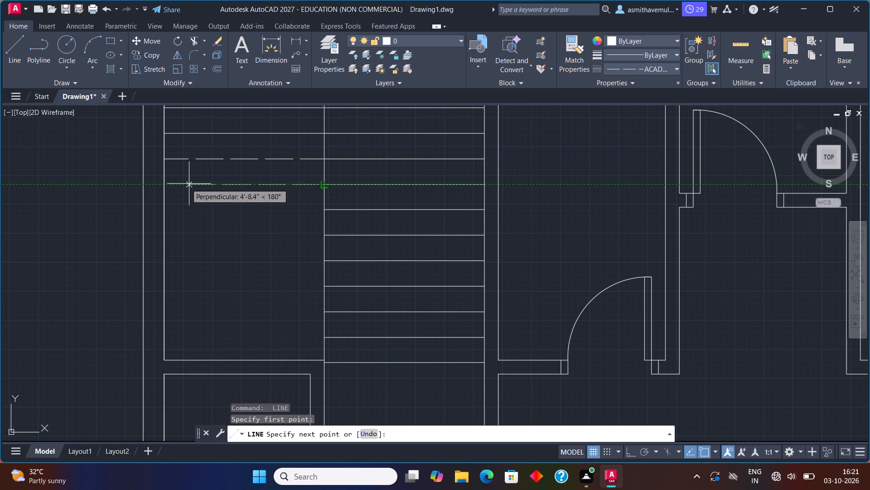
pyautogui.click(167, 185)
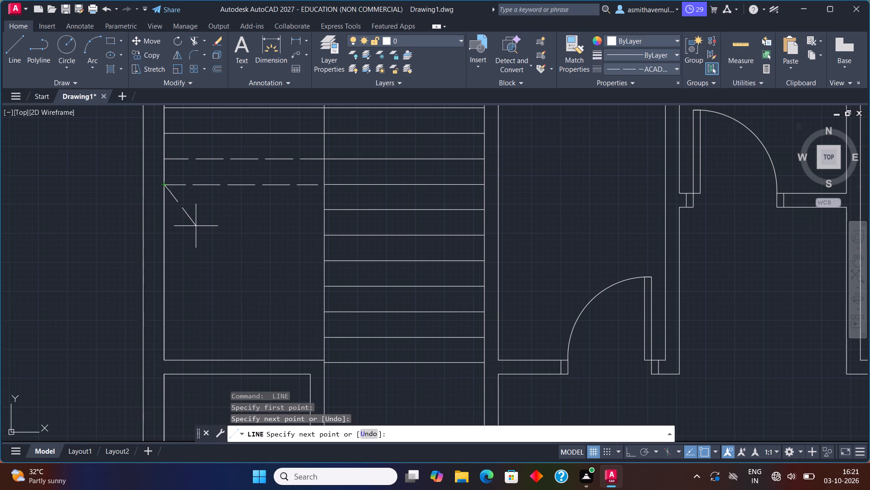
pyautogui.press('Escape')
pyautogui.press('F8')
pyautogui.press('l')
pyautogui.press('Return')
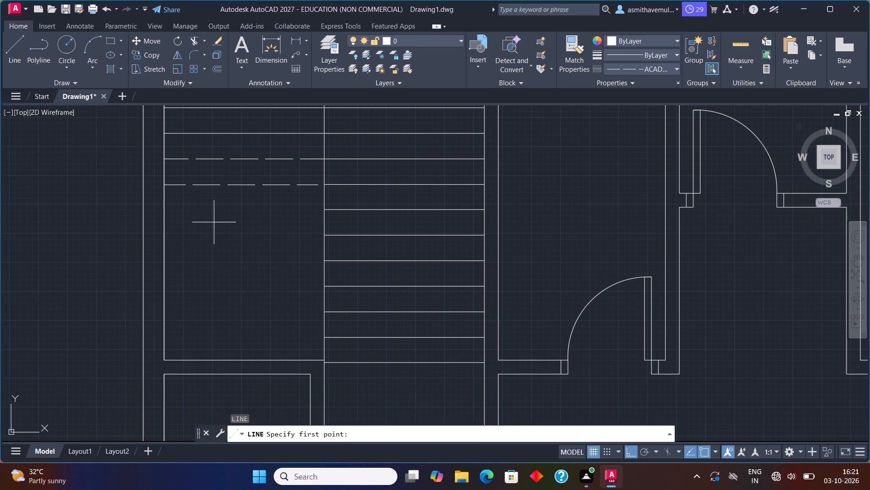
pyautogui.click(322, 210)
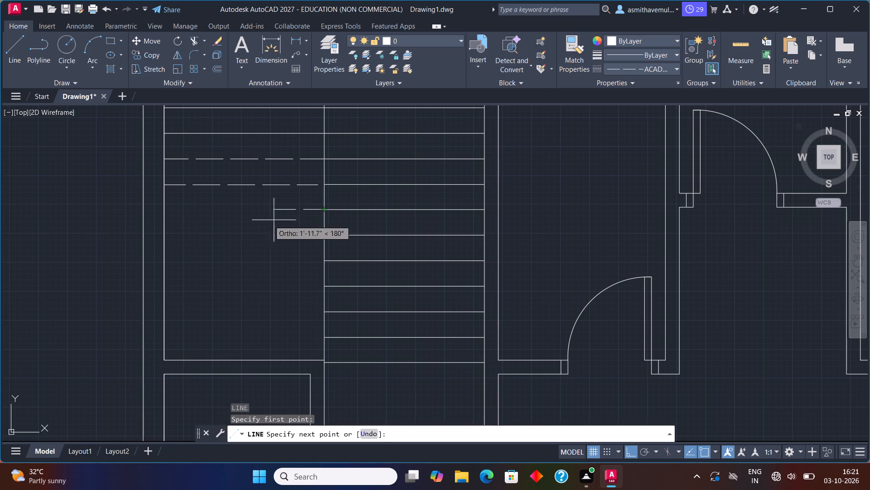
pyautogui.click(163, 210)
pyautogui.press('Escape')
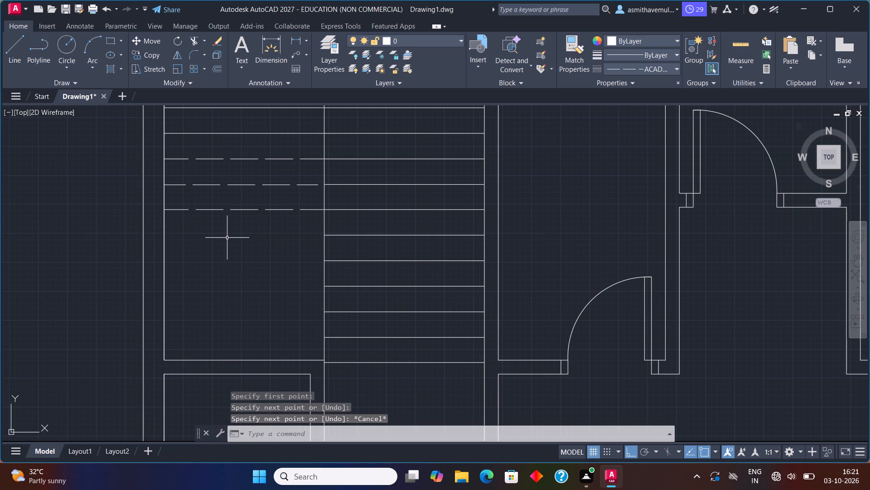
pyautogui.press('space')
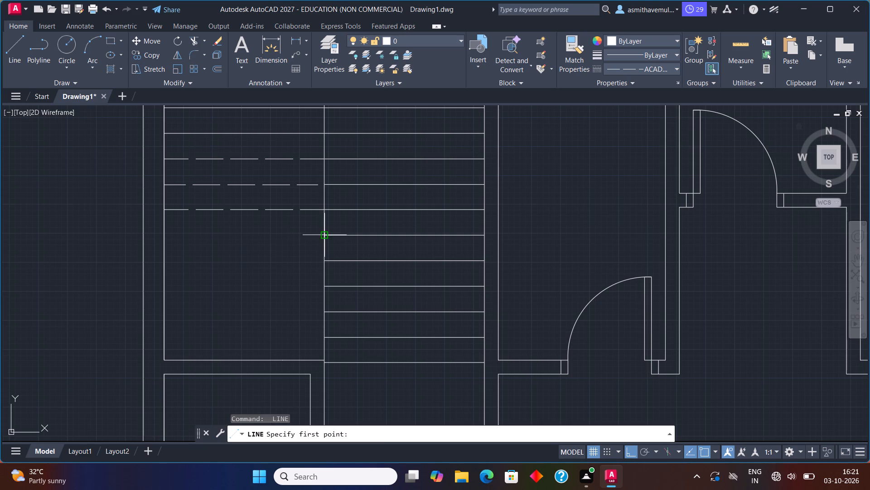
pyautogui.click(323, 238)
pyautogui.click(164, 237)
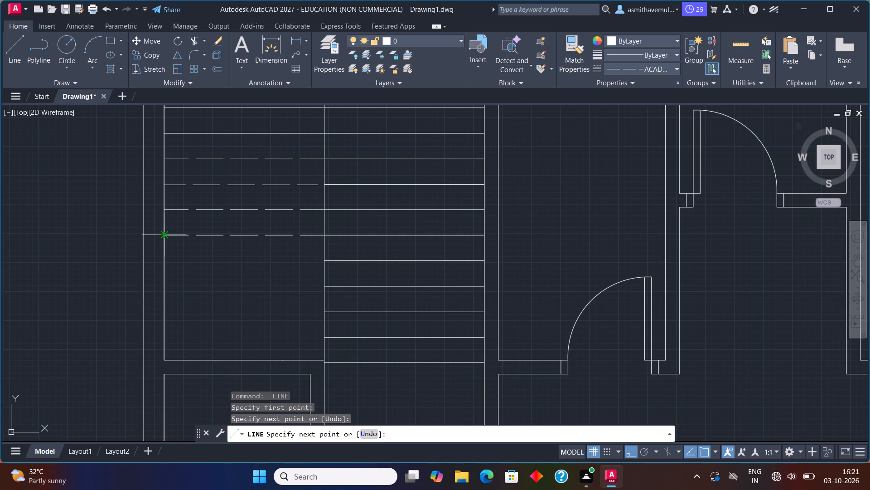
pyautogui.press('Escape')
# Draw four more dashed lines to the west wall from the next half-width treads southward, completing the west flight above its south wall.
pyautogui.press('space')
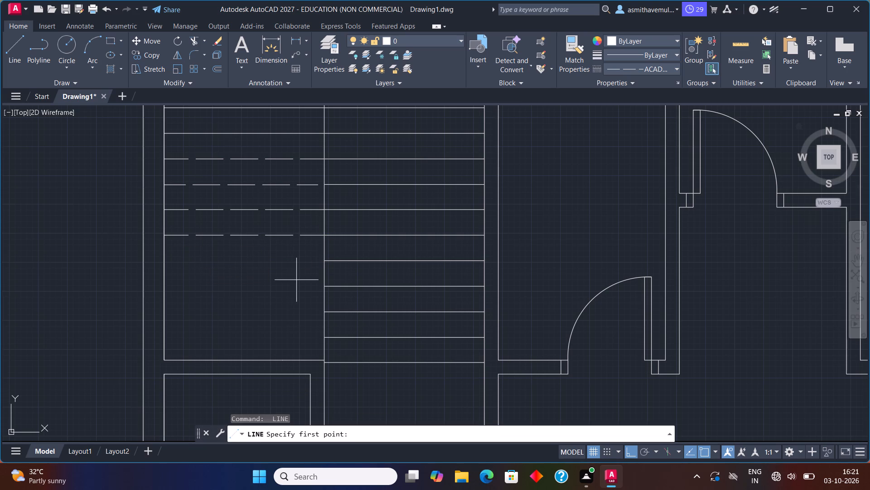
pyautogui.click(322, 260)
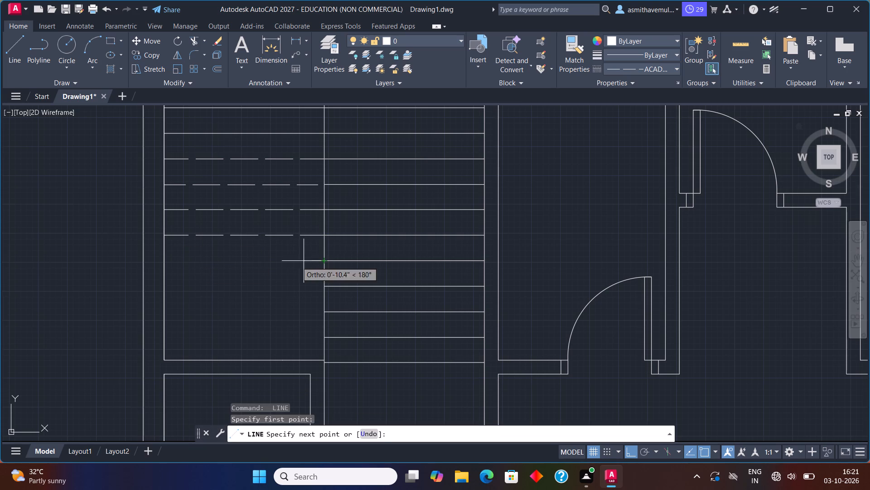
pyautogui.click(165, 262)
pyautogui.press('Escape')
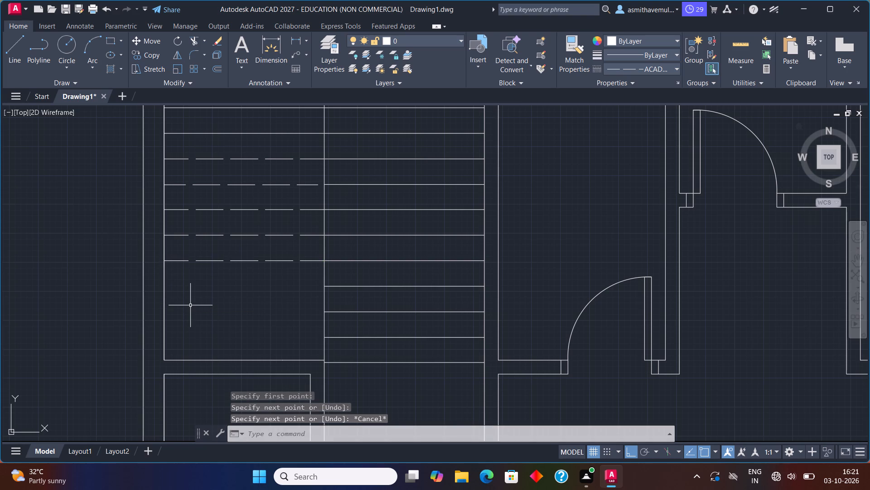
pyautogui.press('space')
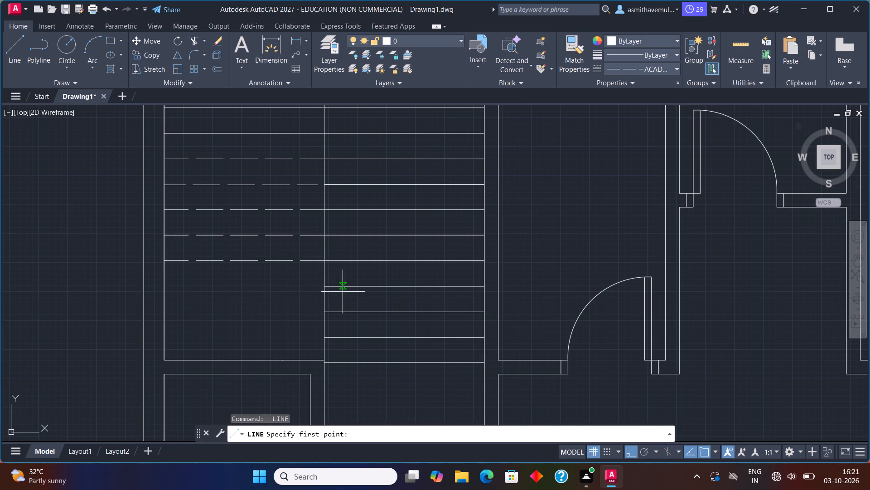
pyautogui.click(324, 287)
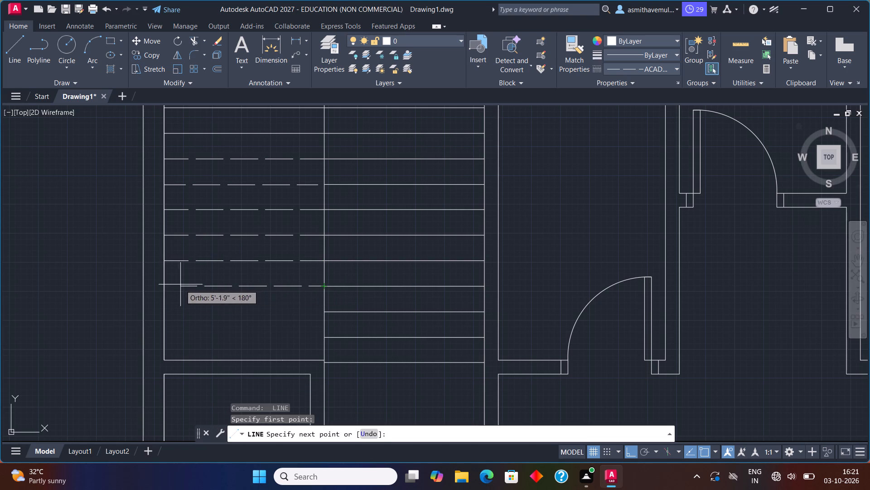
pyautogui.click(165, 286)
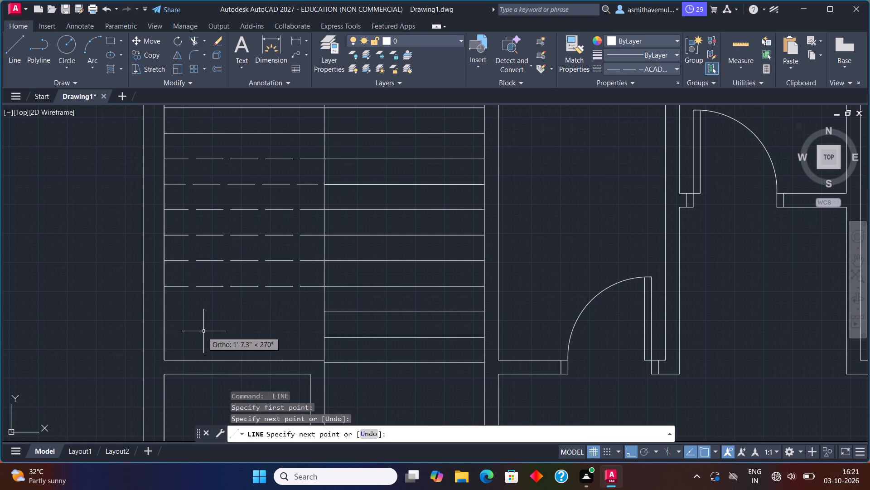
pyautogui.press('Escape')
pyautogui.press('space')
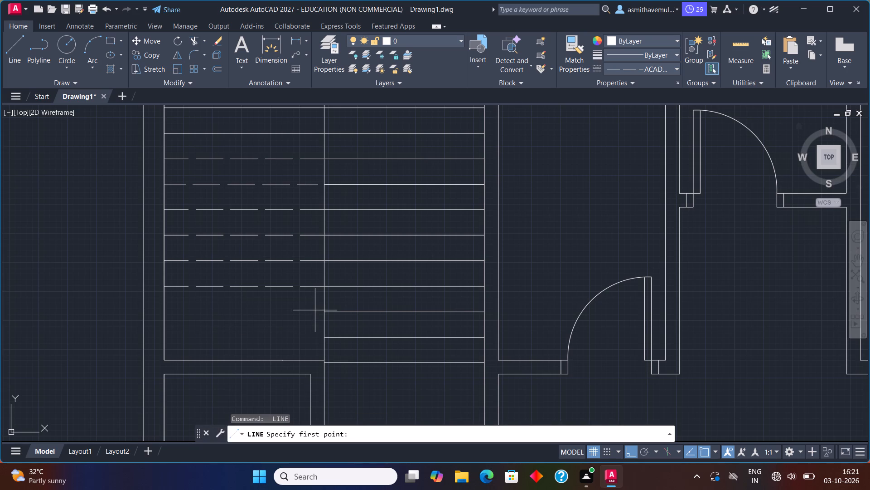
pyautogui.click(324, 311)
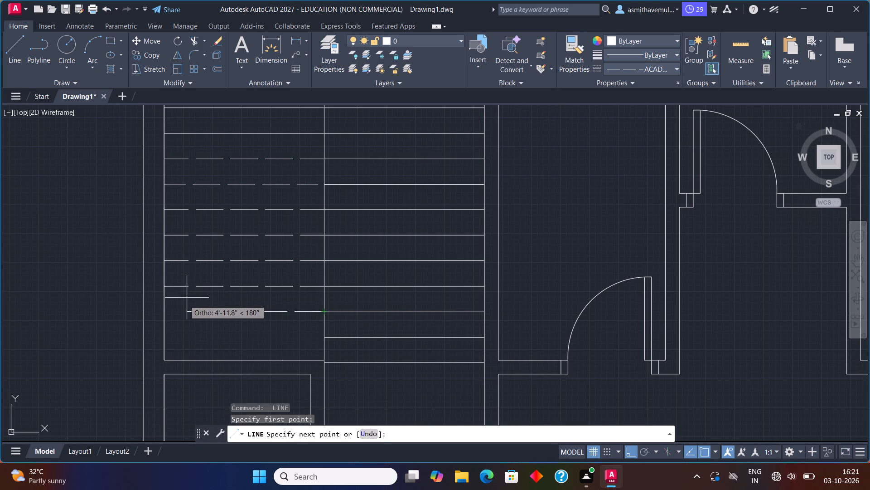
pyautogui.click(164, 310)
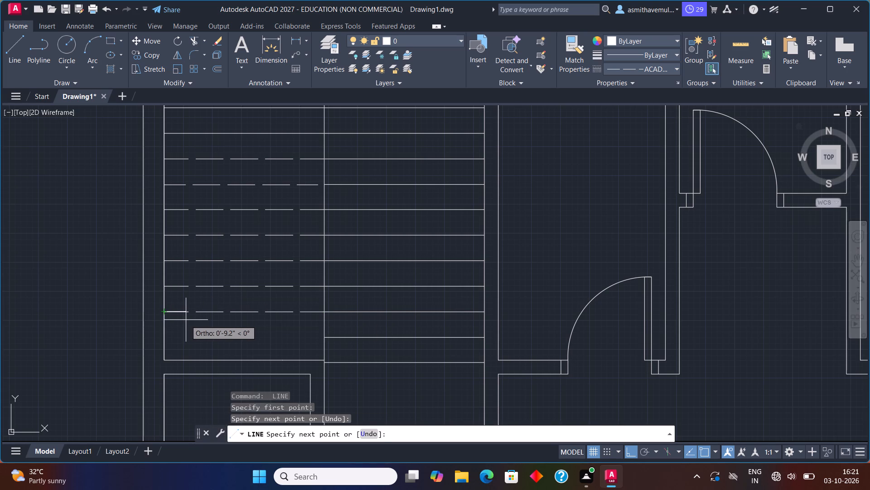
pyautogui.press('Escape')
pyautogui.press('space')
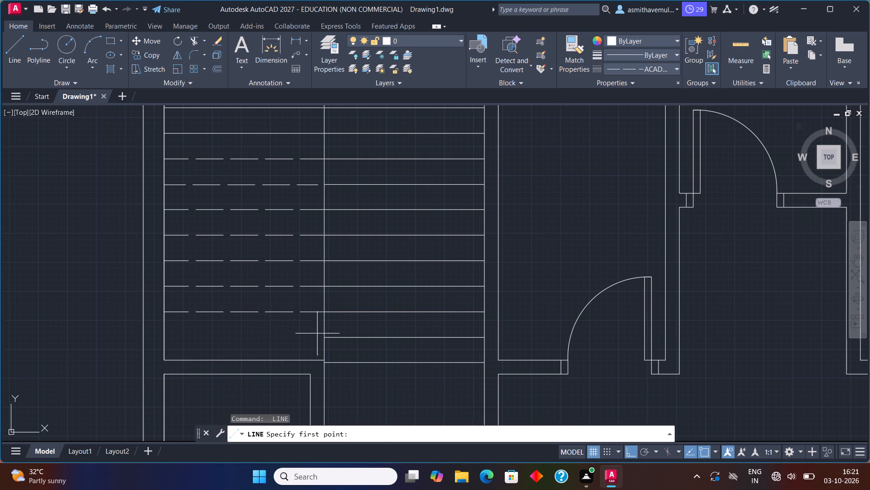
pyautogui.click(324, 333)
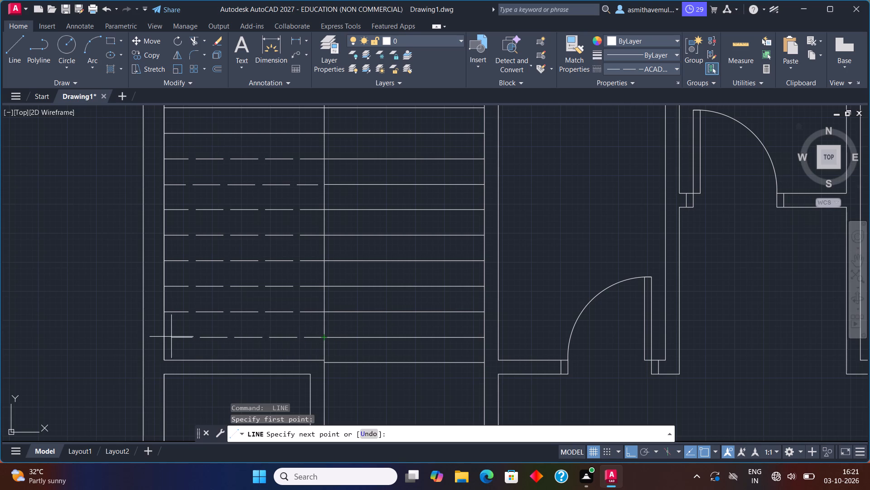
pyautogui.click(167, 337)
pyautogui.press('Escape')
# Set the current linetype to ByLayer and draw a polyline from south of the east flight north to the landing, west, and south to the first dashed tread.
pyautogui.scroll(-1, 297, 341)
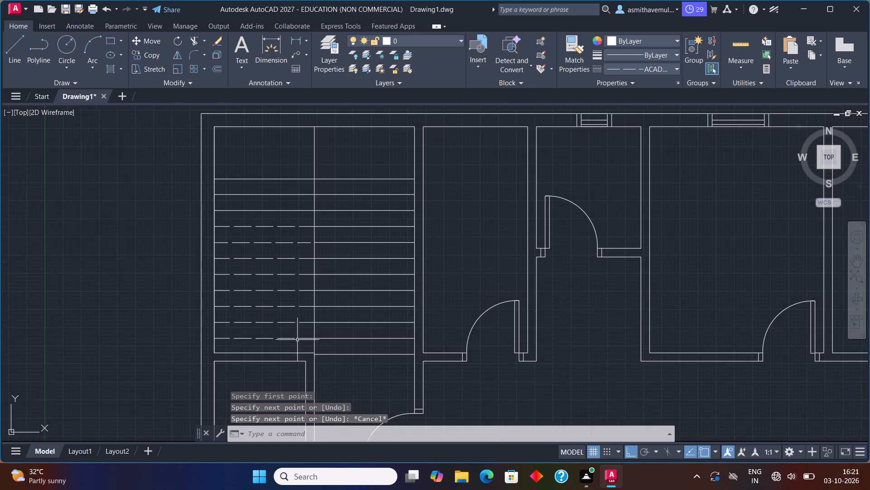
pyautogui.scroll(-1, 309, 323)
pyautogui.moveTo(314, 336); pyautogui.dragTo(314, 327, button='middle')
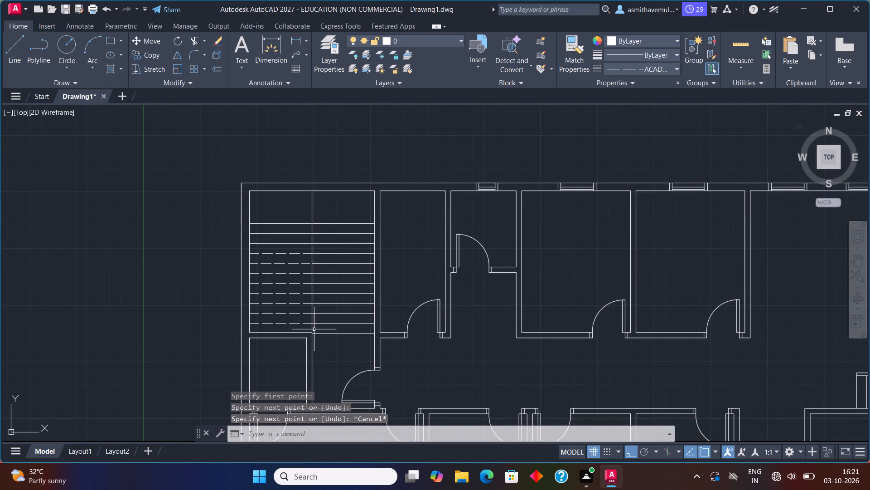
pyautogui.scroll(1, 319, 326)
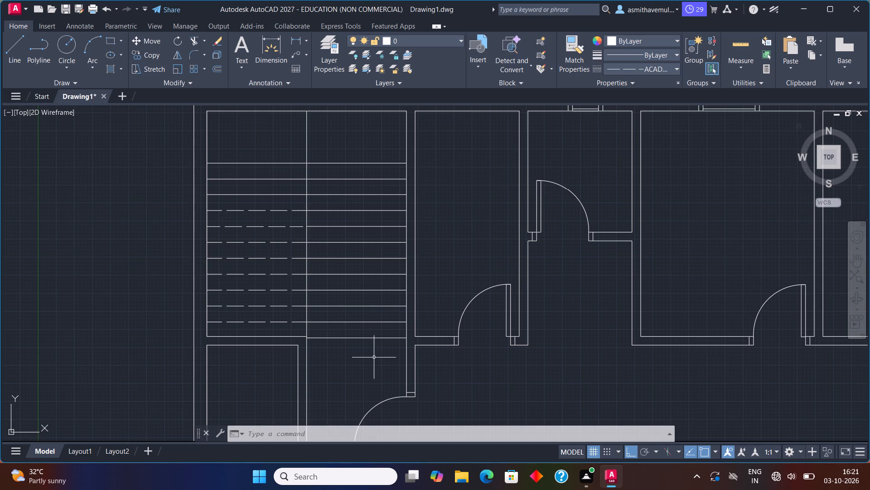
pyautogui.click(657, 68)
pyautogui.click(659, 78)
pyautogui.write('PL')
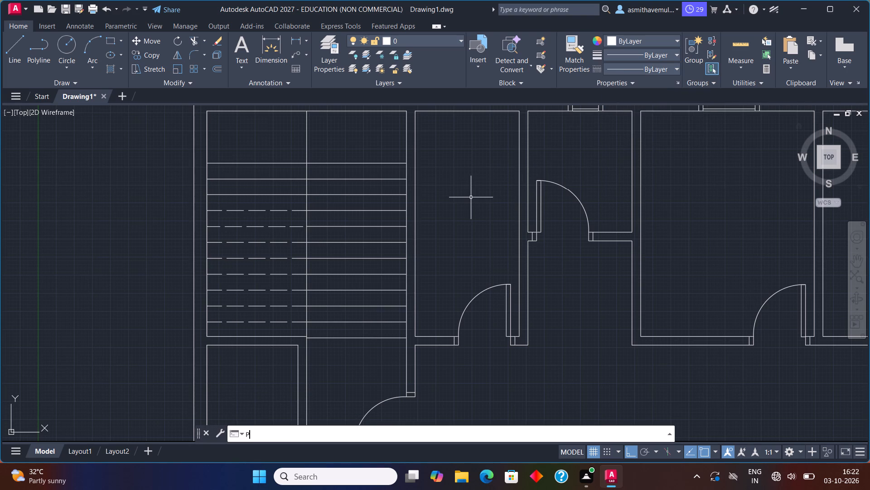
pyautogui.press('Return')
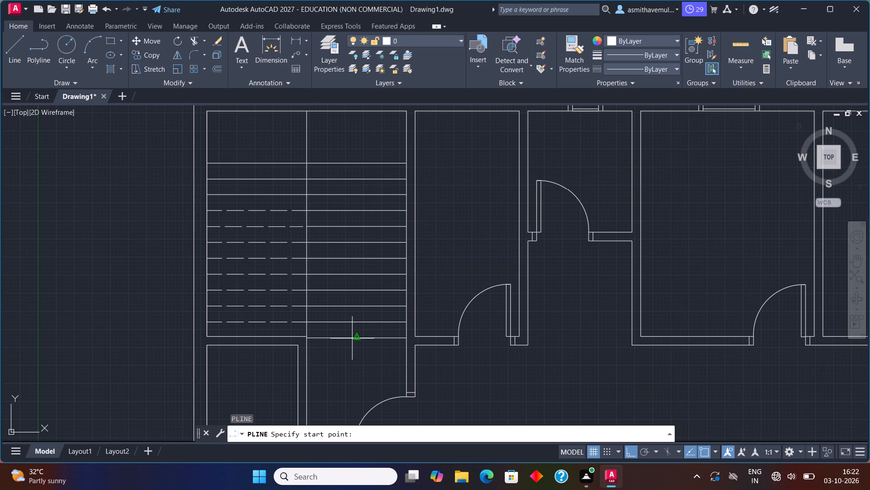
pyautogui.click(355, 379)
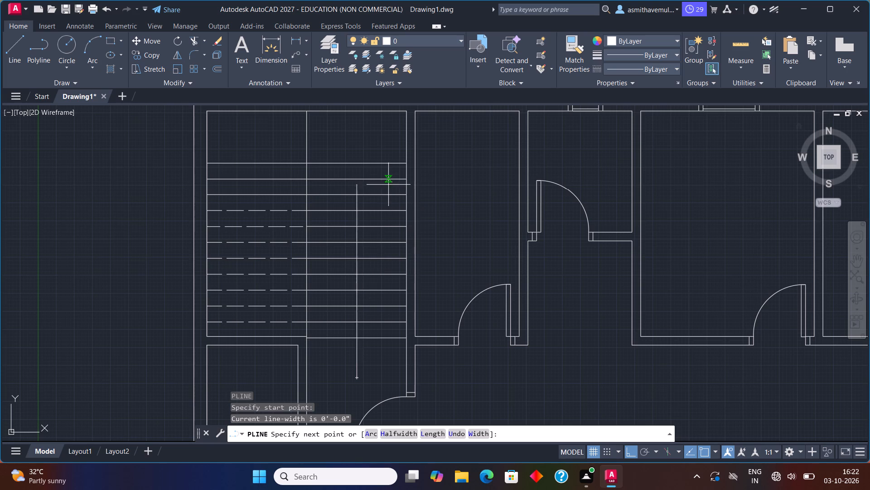
pyautogui.press('F8')
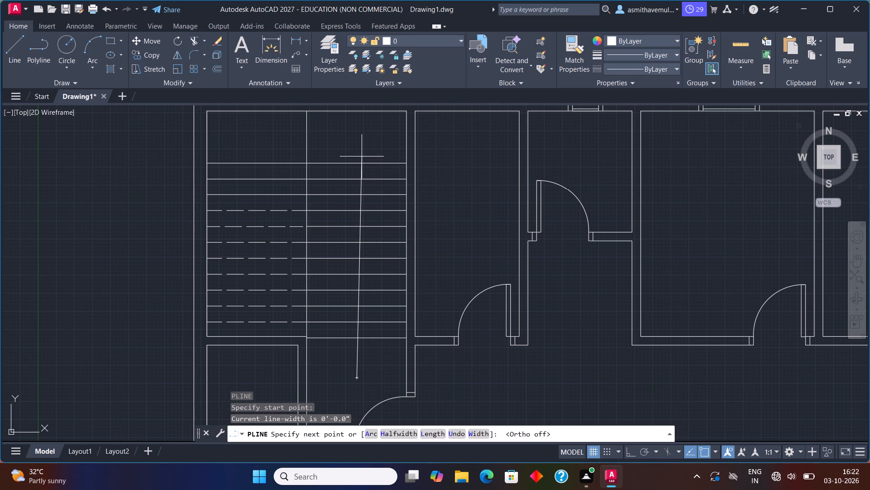
pyautogui.press('F8')
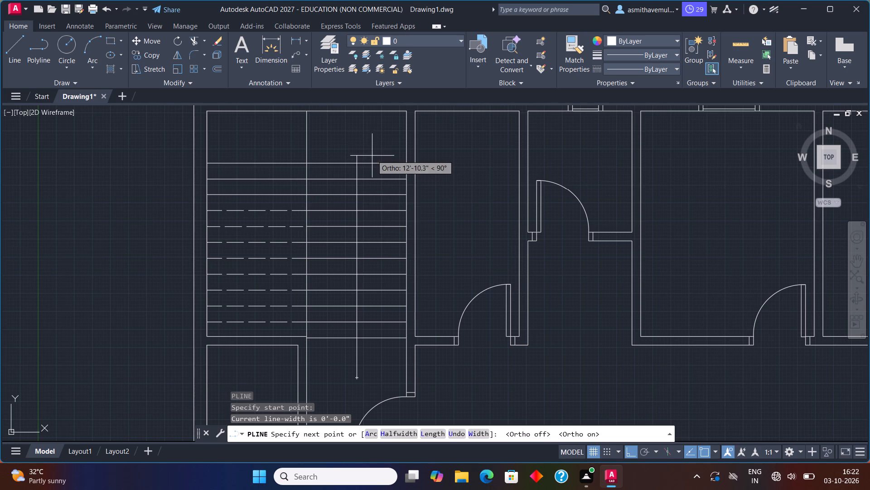
pyautogui.click(358, 135)
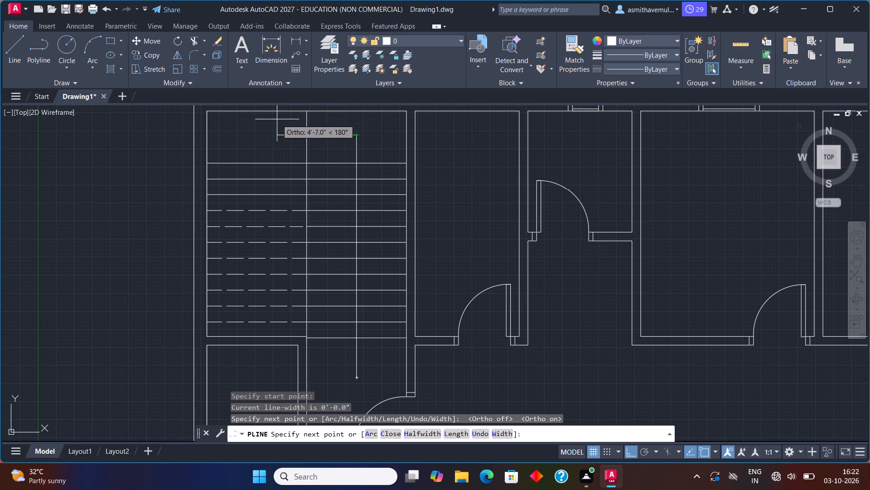
pyautogui.click(252, 129)
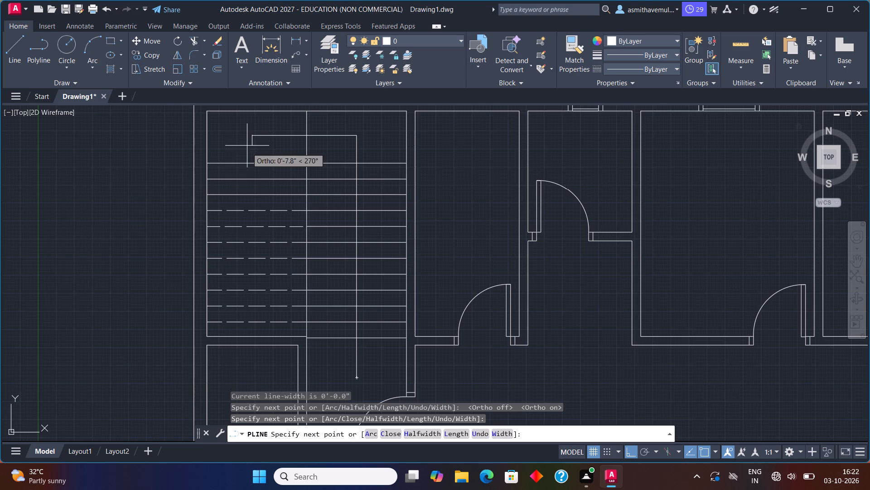
pyautogui.click(251, 206)
pyautogui.press('Escape')
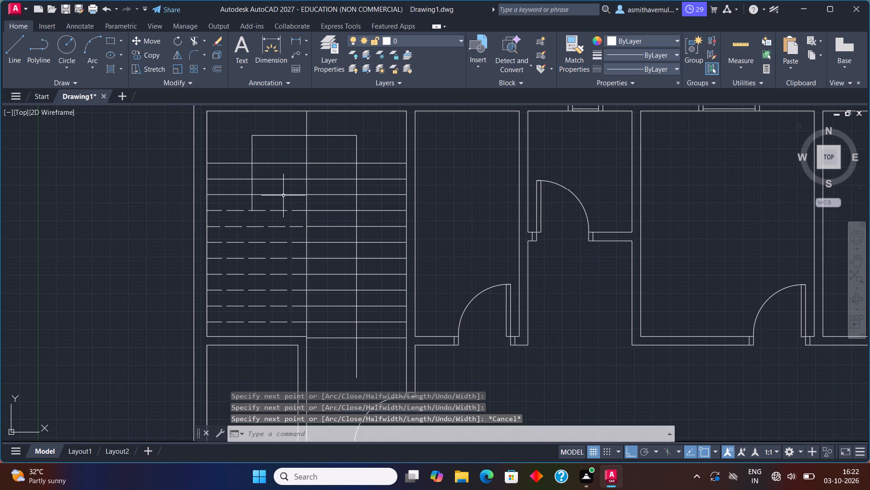
# Draw a polyline arrowhead pointing south from the direction line's end at the first dashed tread, with half-width 6" tapering to 0.
pyautogui.press('p')
pyautogui.press('l')
pyautogui.press('Return')
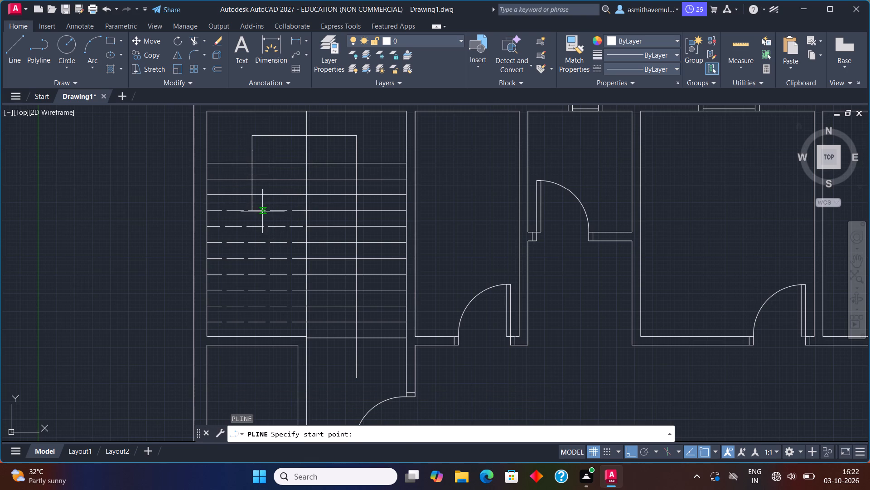
pyautogui.click(252, 211)
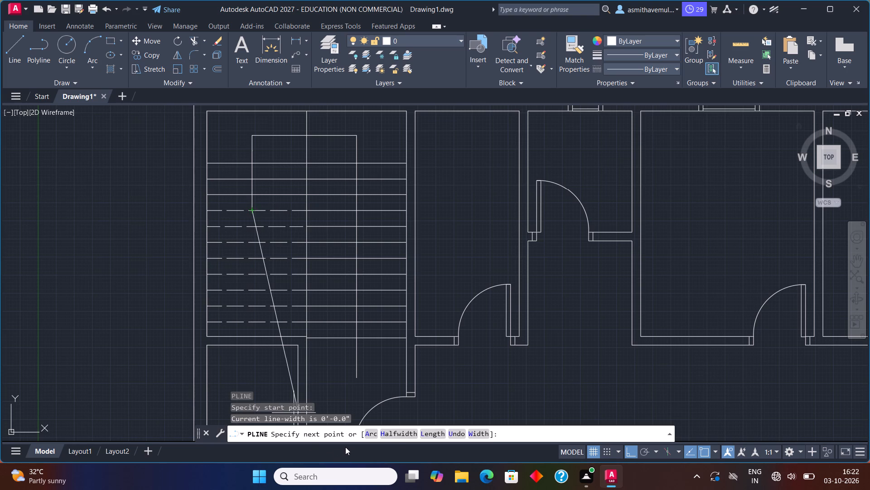
pyautogui.click(397, 433)
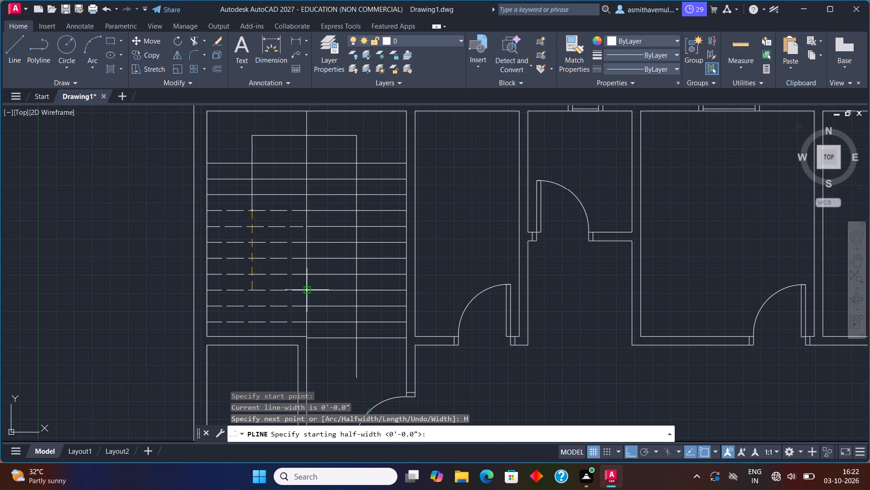
pyautogui.press('6')
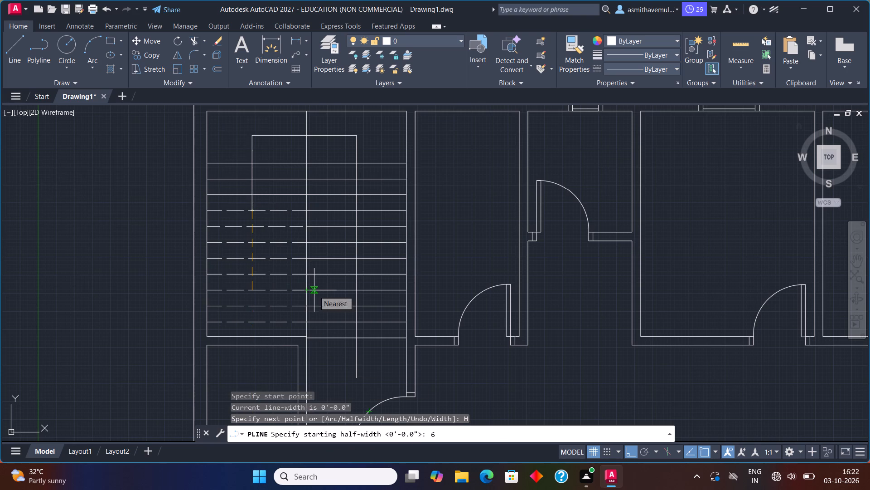
pyautogui.hotkey('shift', '"')
pyautogui.press('Return')
pyautogui.press('0')
pyautogui.press('Return')
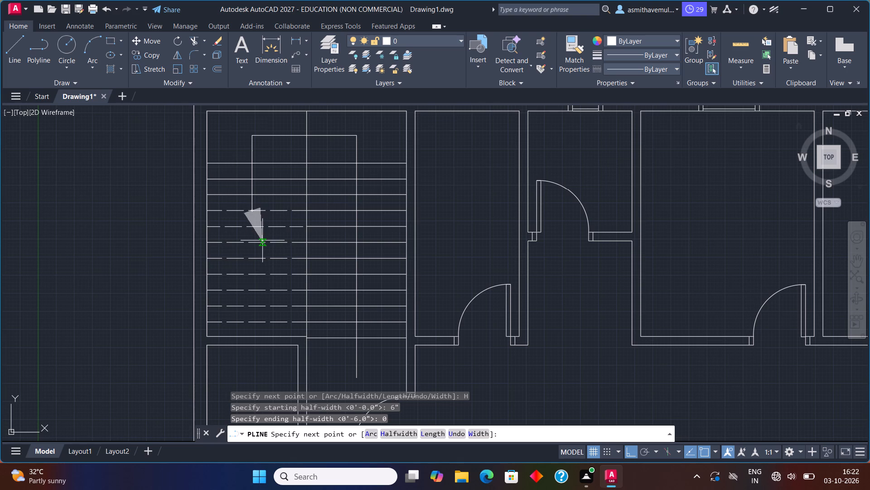
pyautogui.press('F8')
pyautogui.press('F8')
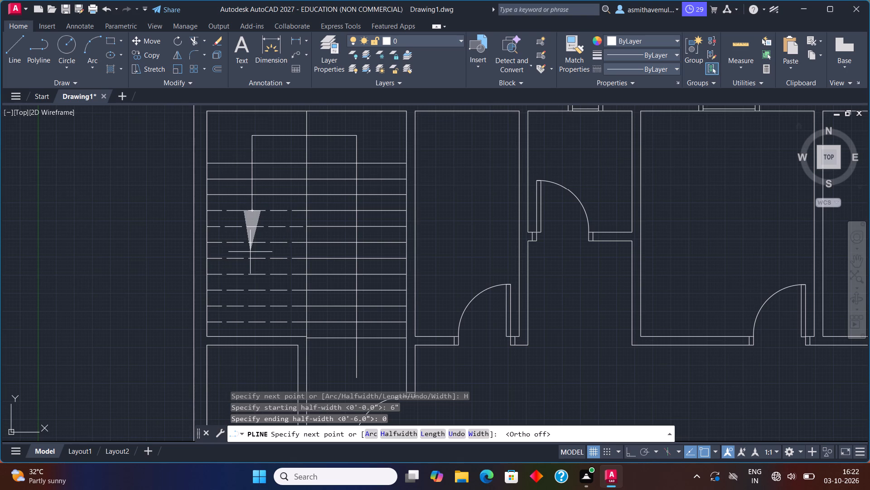
pyautogui.click(250, 251)
pyautogui.press('Escape')
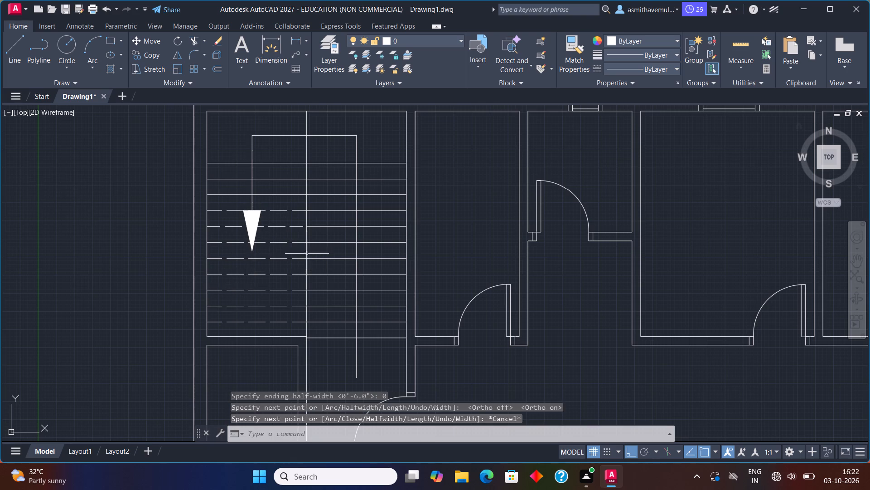
# Examine the labelled reference office plan south of the new floor plan and compare the two layouts.
pyautogui.scroll(-3, 314, 248)
pyautogui.moveTo(413, 278); pyautogui.dragTo(398, 213, button='middle')
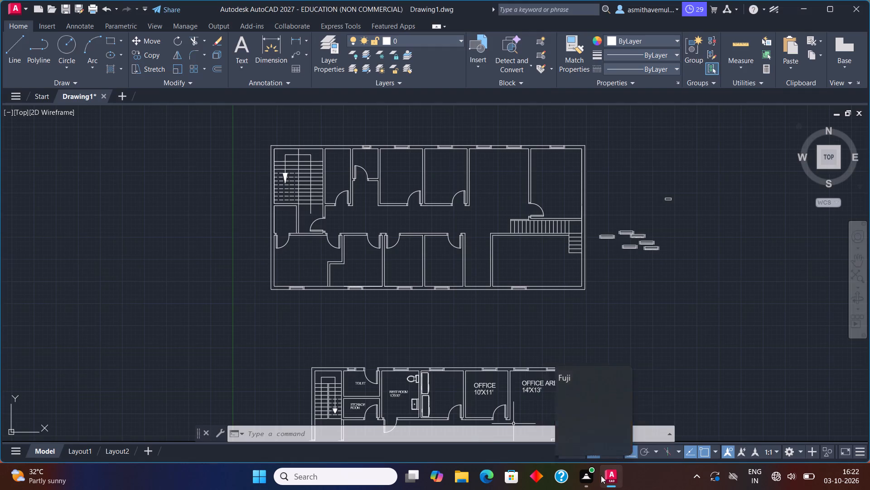
pyautogui.scroll(-1, 517, 384)
pyautogui.moveTo(500, 364); pyautogui.dragTo(466, 212, button='middle')
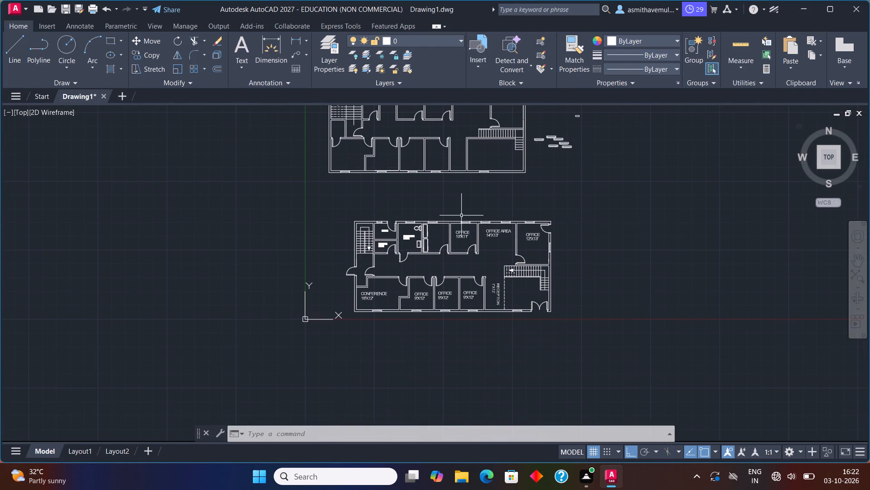
pyautogui.scroll(1, 461, 216)
pyautogui.moveTo(461, 216); pyautogui.dragTo(436, 322, button='middle')
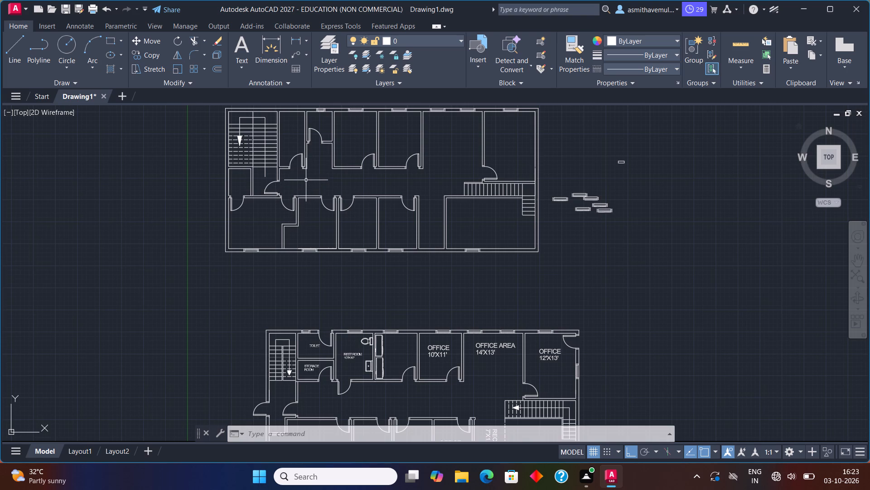
pyautogui.moveTo(311, 162); pyautogui.dragTo(296, 181, button='middle')
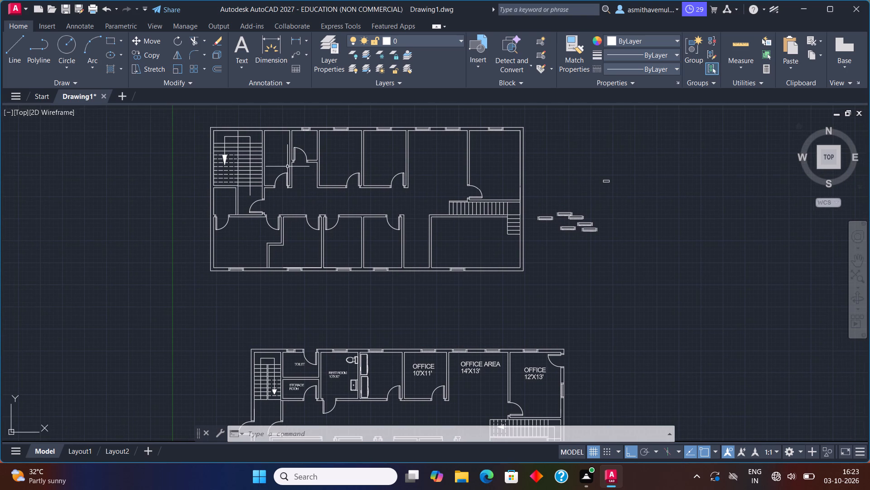
pyautogui.scroll(1, 283, 152)
pyautogui.moveTo(283, 152); pyautogui.dragTo(275, 177, button='middle')
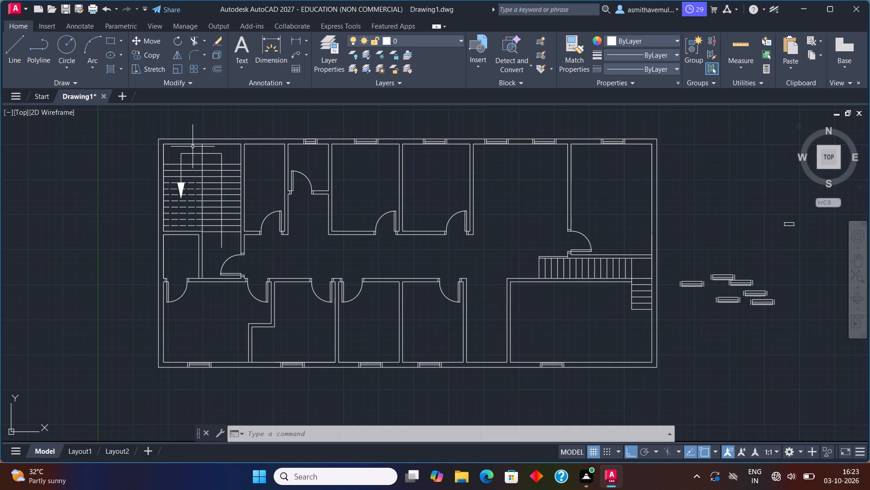
# Move the westernmost spare window outside the east wall into the north wall above the northwest staircase, with Ortho off.
pyautogui.moveTo(714, 333); pyautogui.dragTo(652, 303, button='middle')
pyautogui.scroll(1, 641, 262)
pyautogui.moveTo(647, 250); pyautogui.dragTo(631, 229)
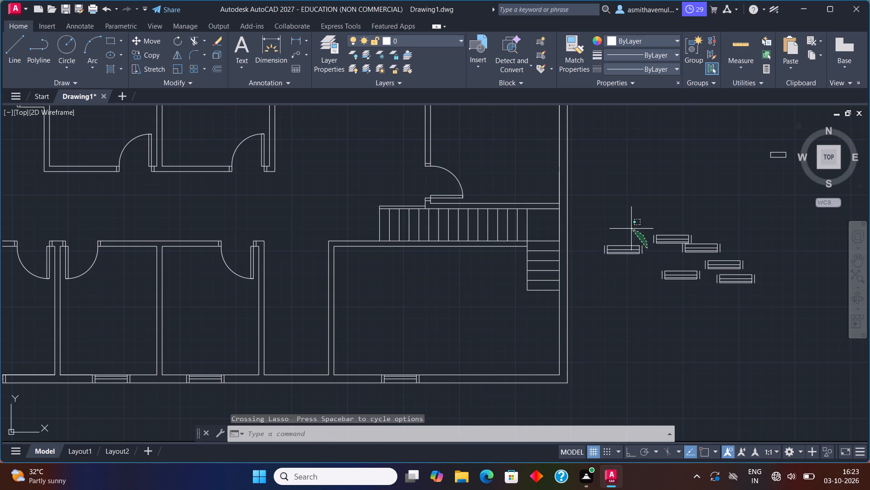
pyautogui.moveTo(631, 229); pyautogui.dragTo(611, 271)
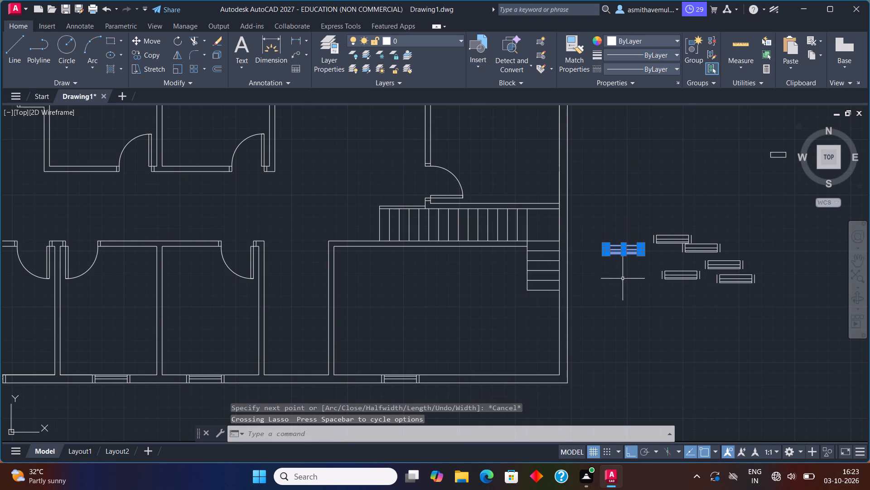
pyautogui.press('m')
pyautogui.press('Return')
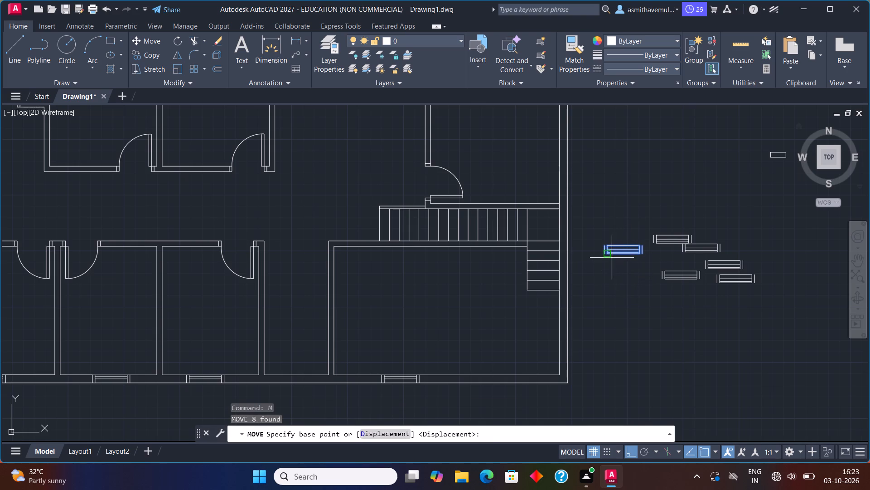
pyautogui.click(606, 255)
pyautogui.moveTo(313, 183); pyautogui.dragTo(440, 231, button='middle')
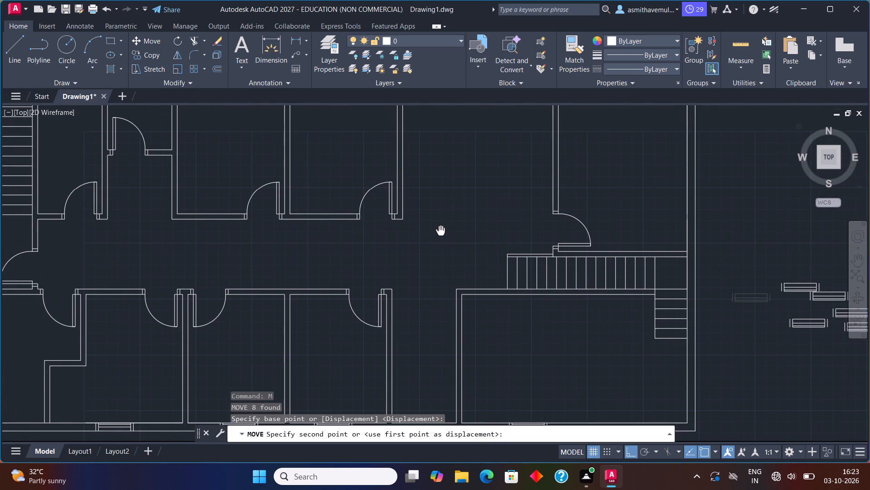
pyautogui.press('F8')
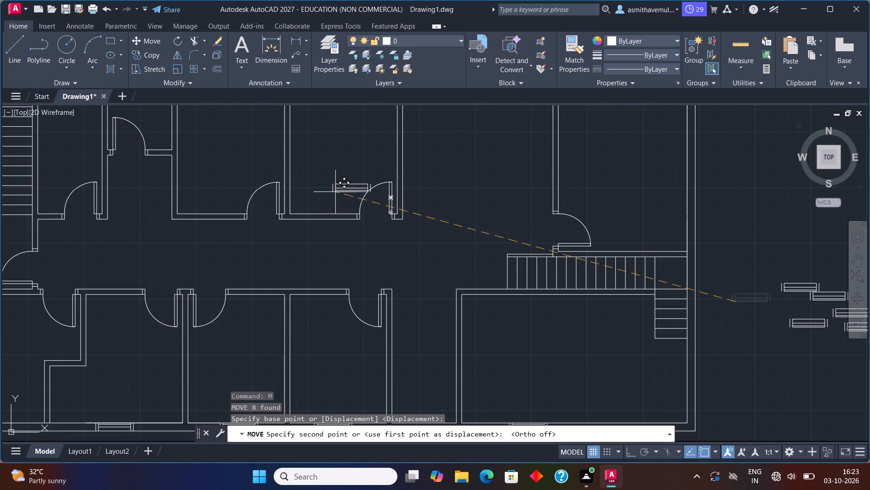
pyautogui.moveTo(334, 192); pyautogui.dragTo(614, 379, button='middle')
pyautogui.scroll(1, 218, 251)
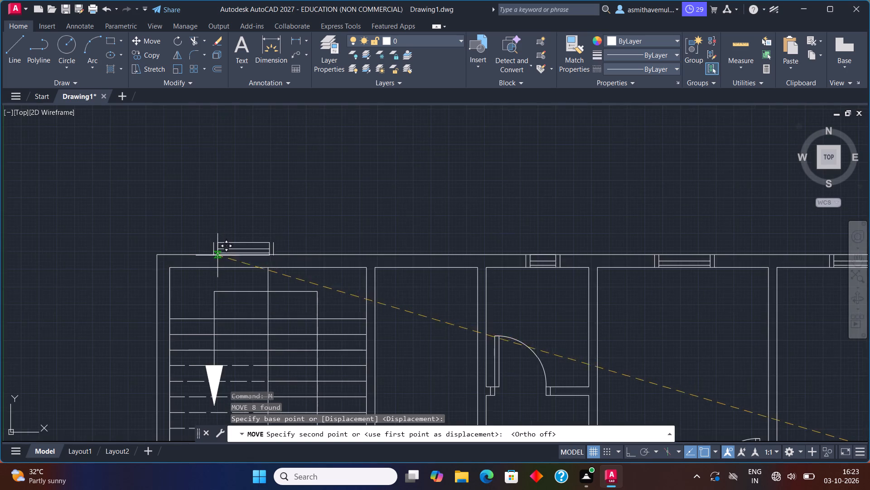
pyautogui.scroll(3, 217, 256)
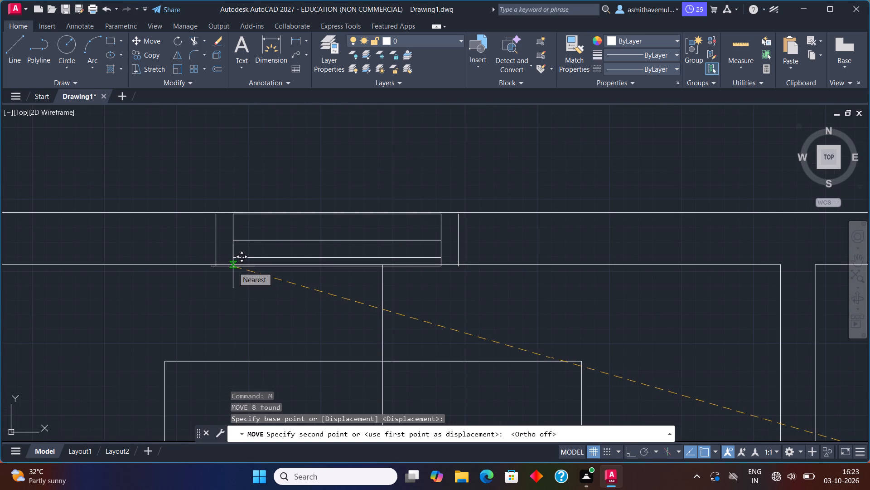
pyautogui.scroll(2, 233, 266)
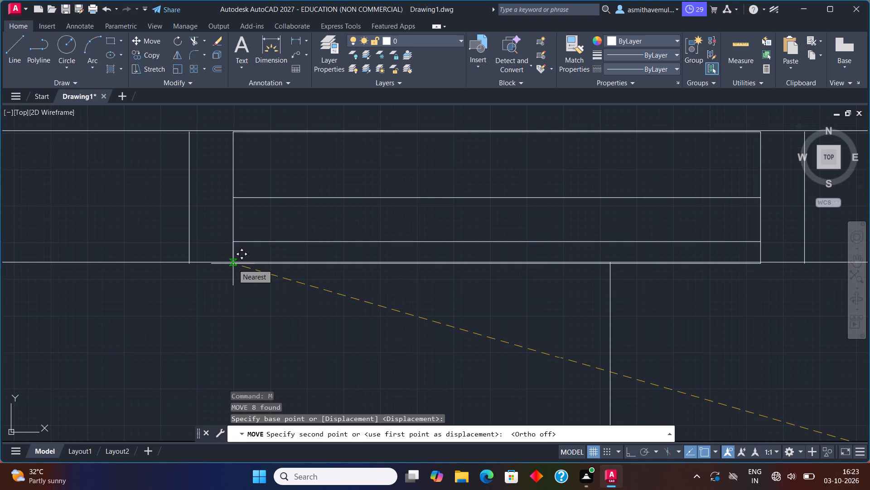
pyautogui.click(233, 263)
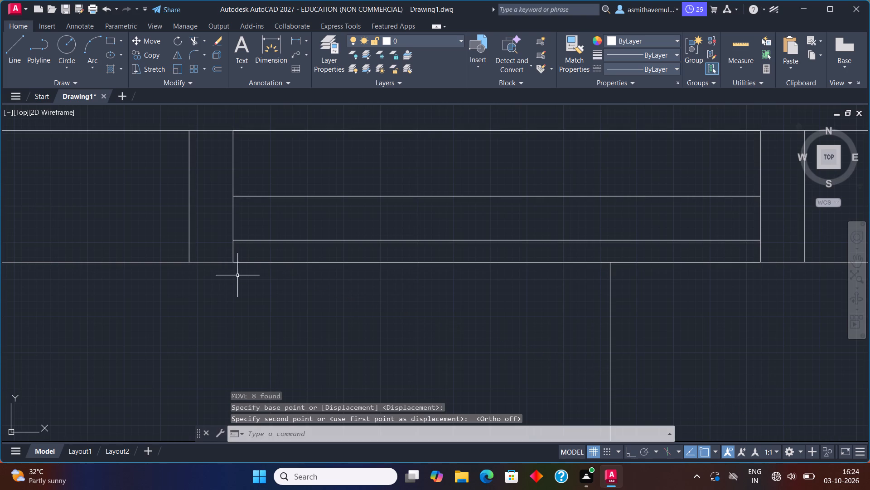
# Erase the staircase window's two horizontal edge lines that overlap the inner and outer faces of the north wall.
pyautogui.click(283, 262)
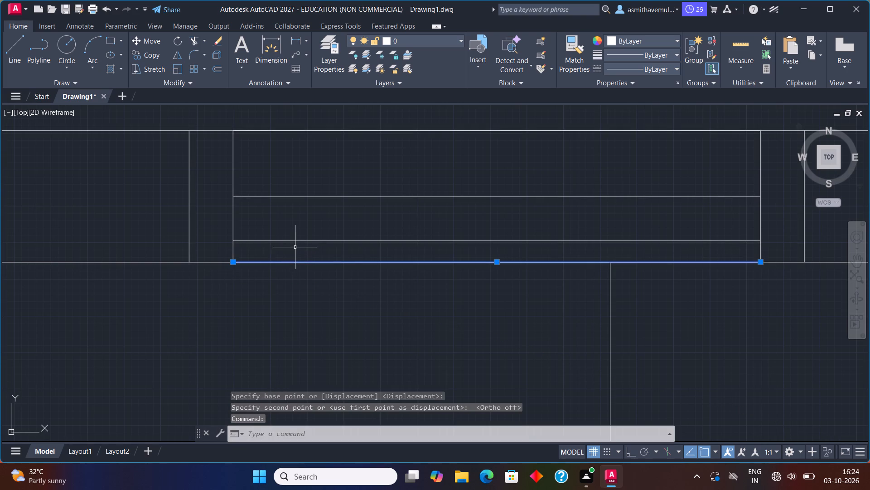
pyautogui.press('Delete')
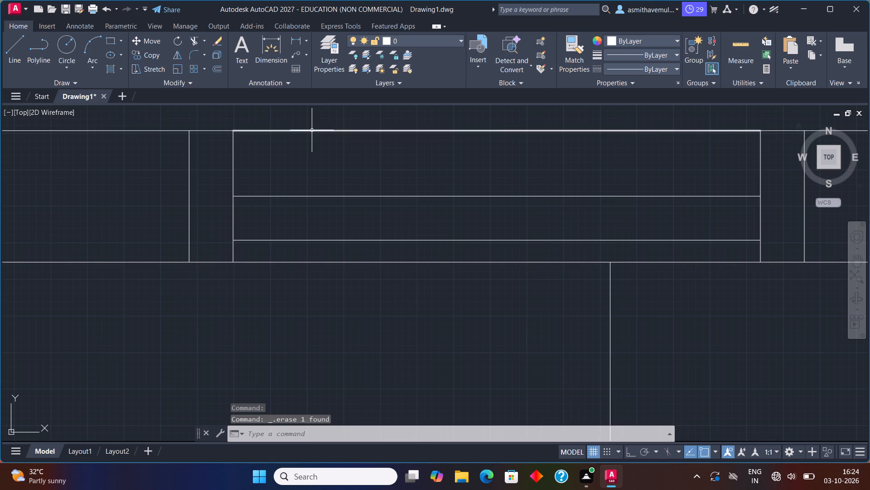
pyautogui.click(312, 130)
pyautogui.press('Delete')
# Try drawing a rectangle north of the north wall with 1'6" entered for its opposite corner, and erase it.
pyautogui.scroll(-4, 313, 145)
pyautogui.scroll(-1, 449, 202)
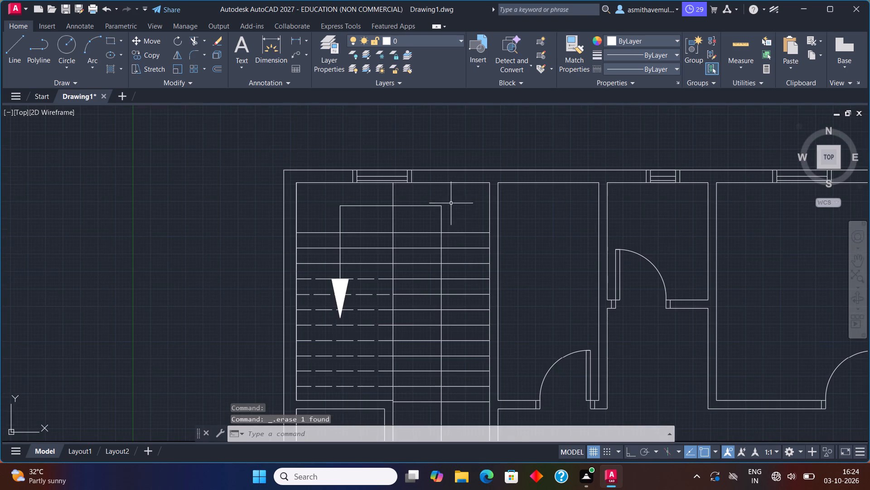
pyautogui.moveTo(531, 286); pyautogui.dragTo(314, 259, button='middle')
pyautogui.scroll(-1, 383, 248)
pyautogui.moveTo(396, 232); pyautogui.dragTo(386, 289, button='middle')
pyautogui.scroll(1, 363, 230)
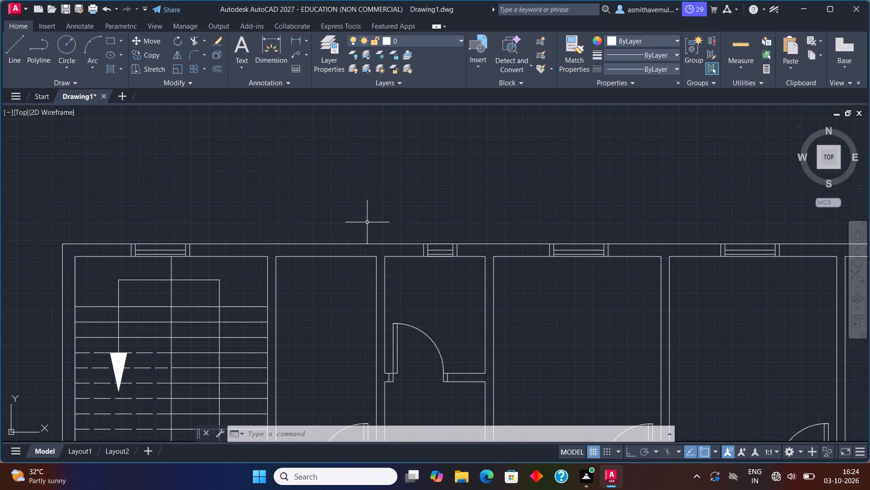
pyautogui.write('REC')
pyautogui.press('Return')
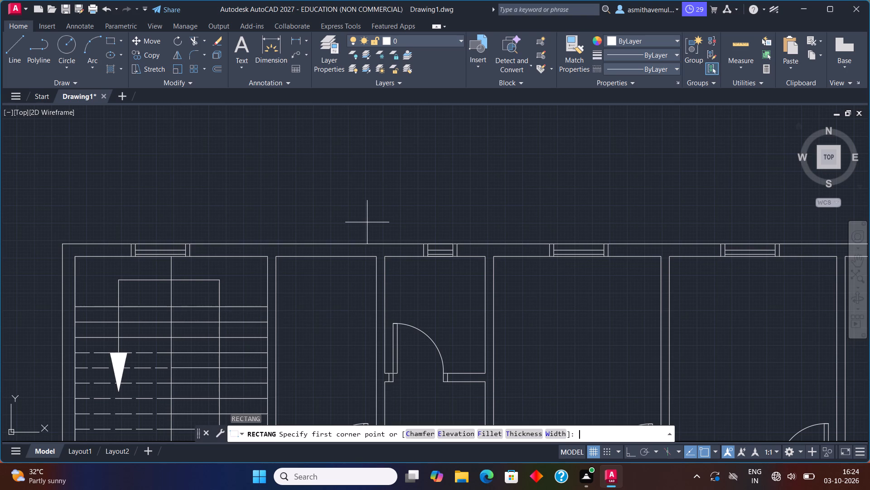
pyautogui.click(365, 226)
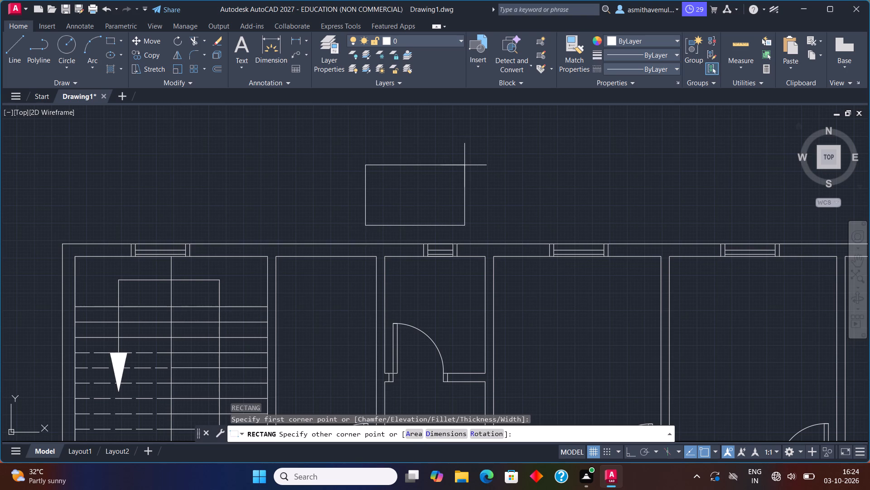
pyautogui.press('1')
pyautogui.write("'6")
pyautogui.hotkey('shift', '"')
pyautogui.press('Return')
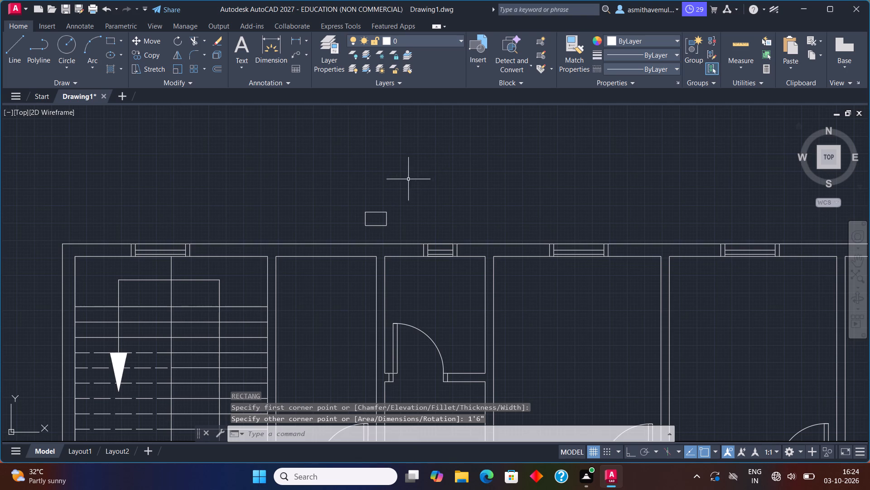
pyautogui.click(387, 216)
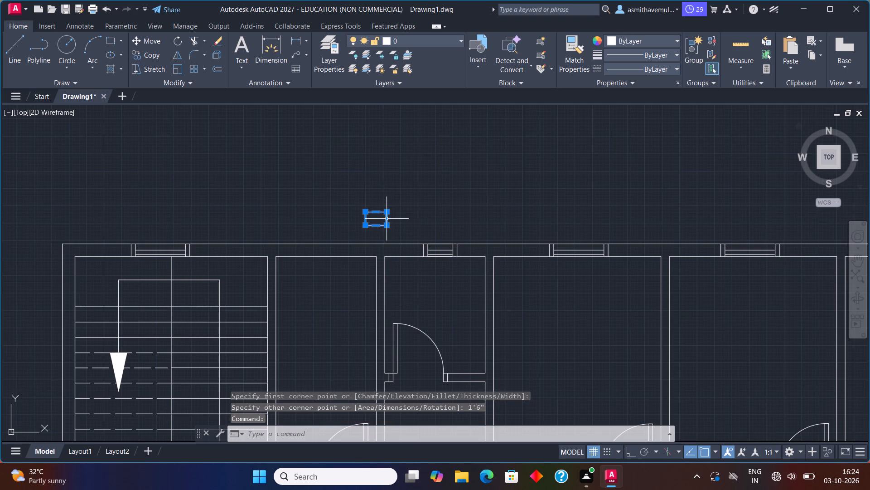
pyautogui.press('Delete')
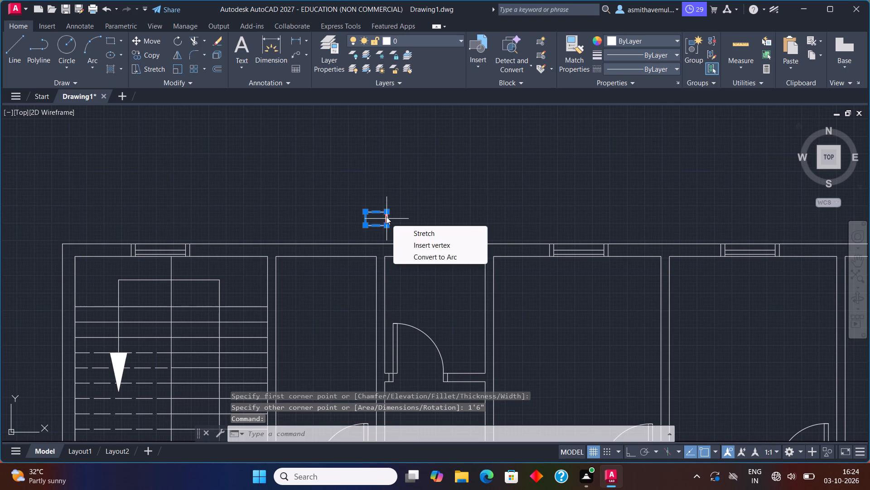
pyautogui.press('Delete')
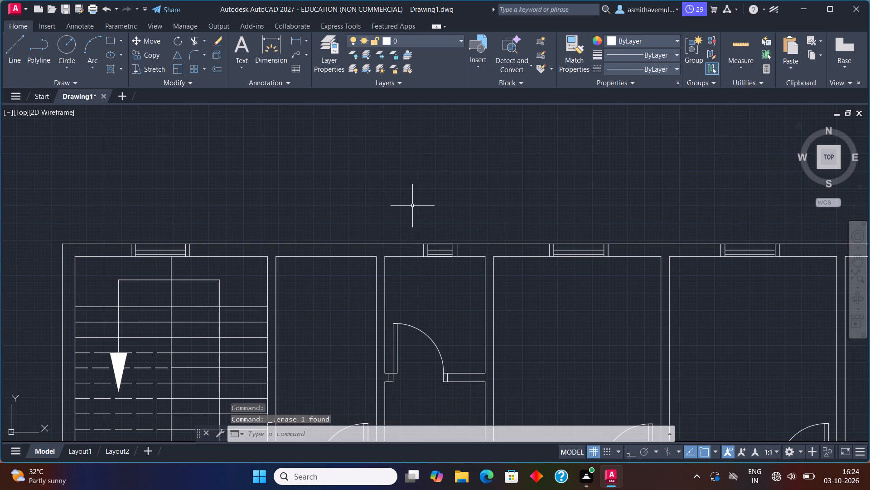
# Draw a rectangle 1'6" long and 9" wide in the empty space north of the north wall.
pyautogui.write('REC')
pyautogui.press('Return')
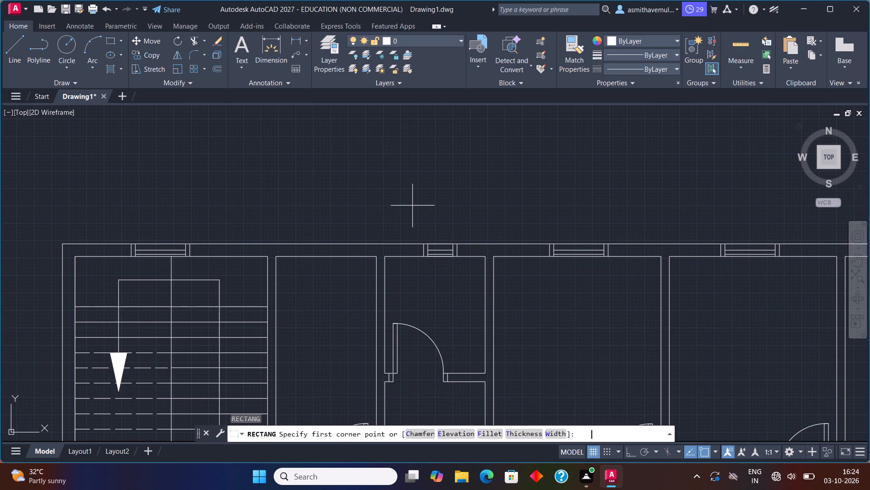
pyautogui.click(406, 181)
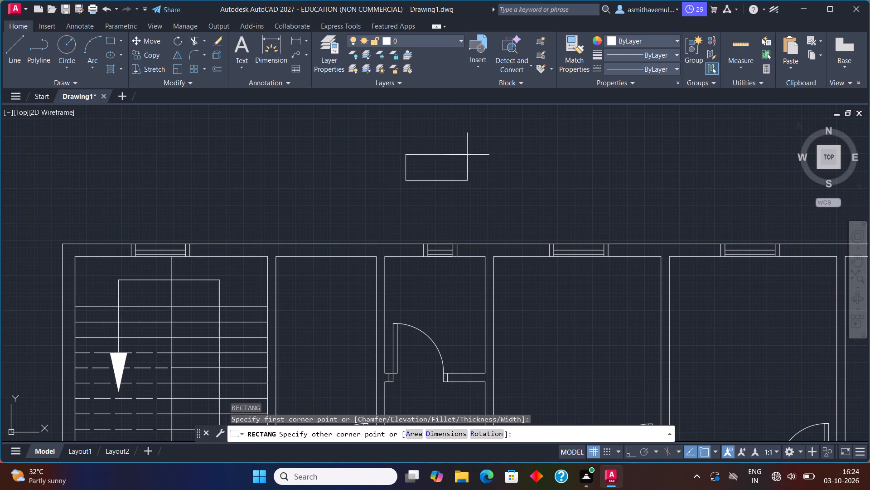
pyautogui.press('d')
pyautogui.press('Return')
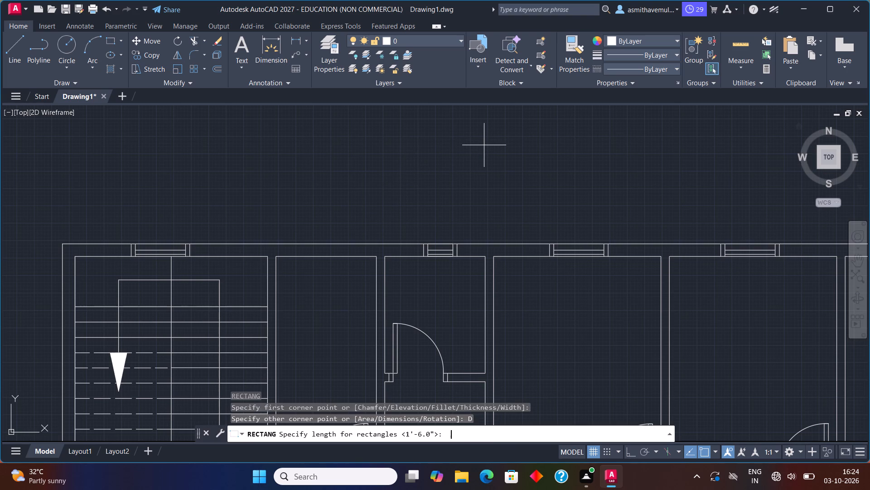
pyautogui.press('1')
pyautogui.write("'6")
pyautogui.hotkey('shift', '"')
pyautogui.press('Return')
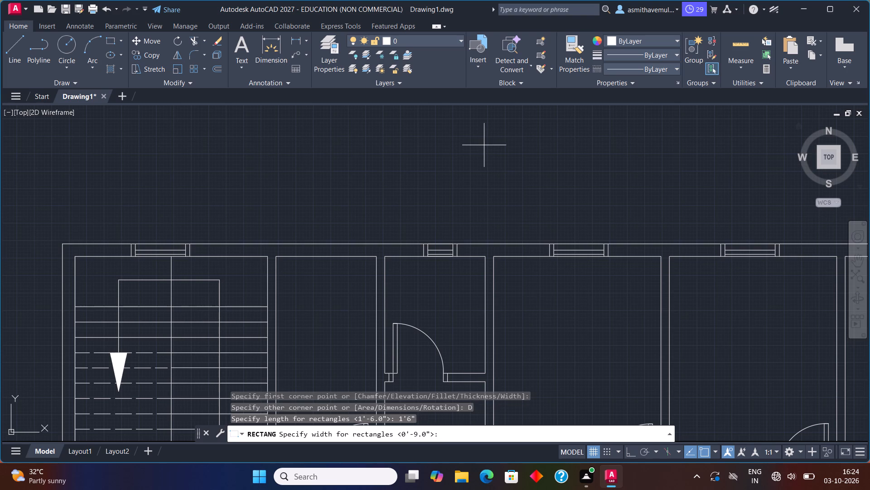
pyautogui.press('9')
pyautogui.hotkey('shift', '"')
pyautogui.press('Return')
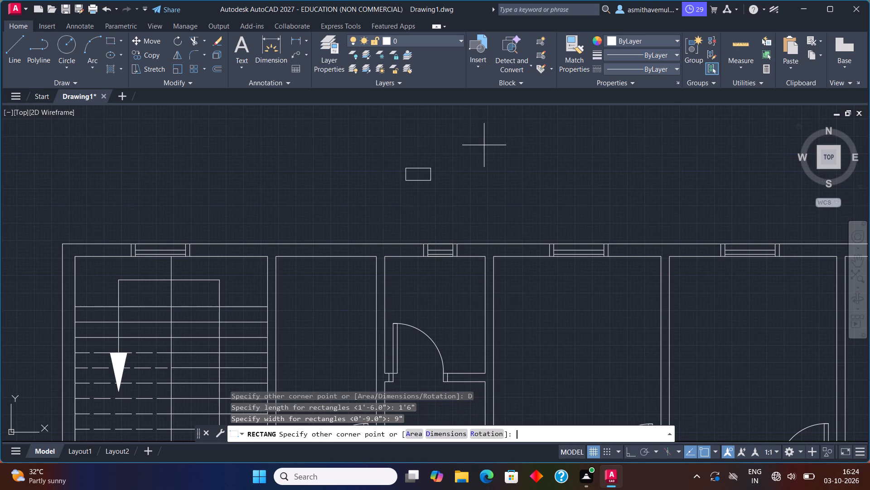
pyautogui.click(483, 149)
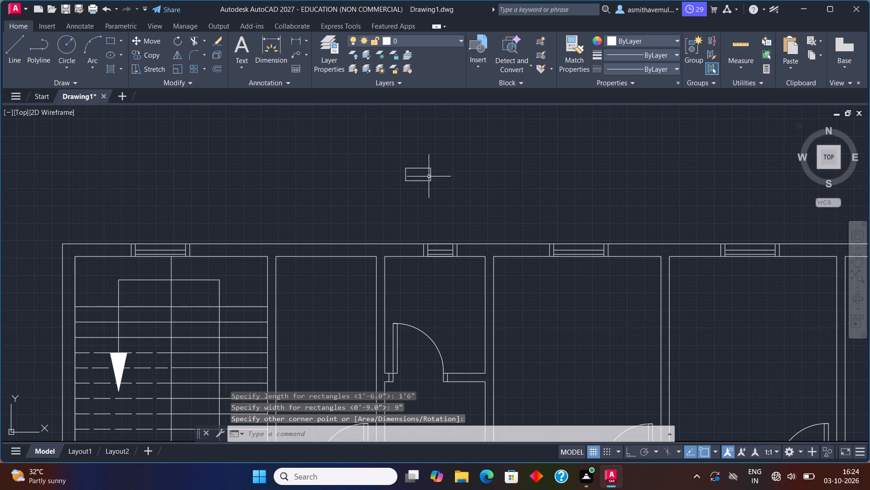
# Explode the small rectangle north of the north wall into separate lines.
pyautogui.scroll(1, 424, 178)
pyautogui.click(425, 183)
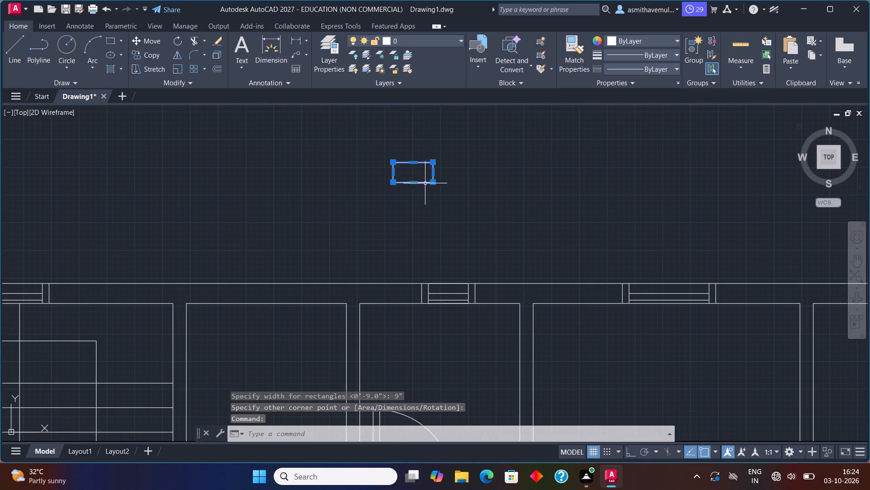
pyautogui.press('x')
pyautogui.press('Return')
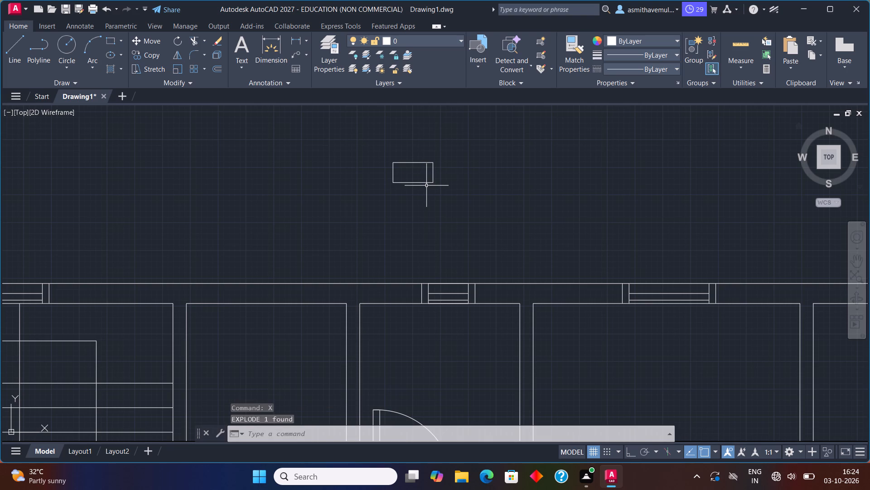
# Draw a horizontal centre line across the exploded rectangle between the midpoints of its short sides.
pyautogui.press('l')
pyautogui.press('Return')
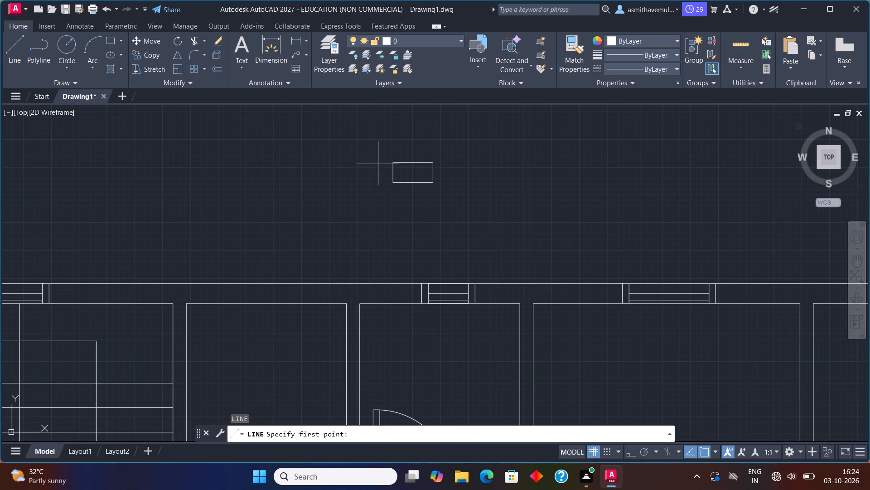
pyautogui.click(396, 172)
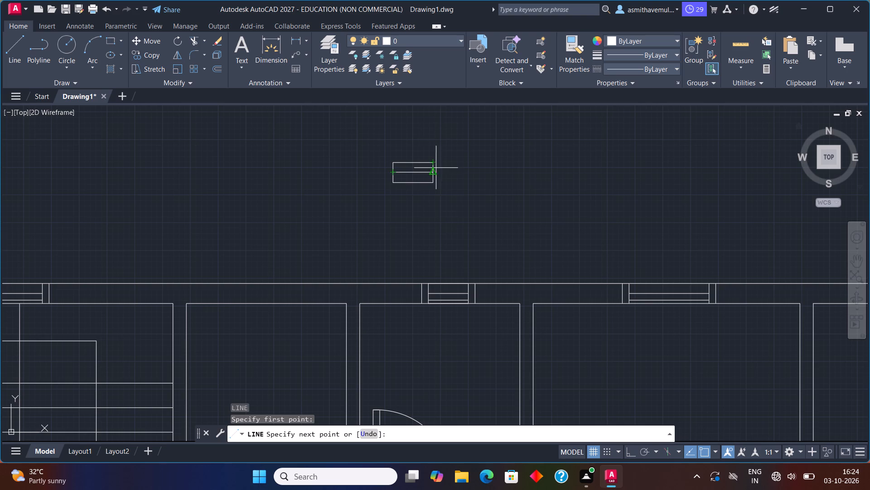
pyautogui.click(436, 175)
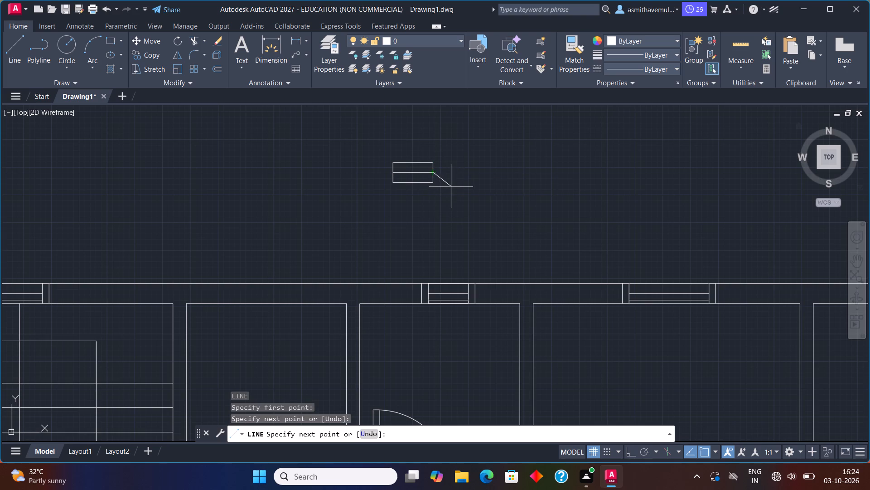
pyautogui.press('Escape')
# Offset the rectangle's east and west short sides outward by 3".
pyautogui.press('o')
pyautogui.press('Return')
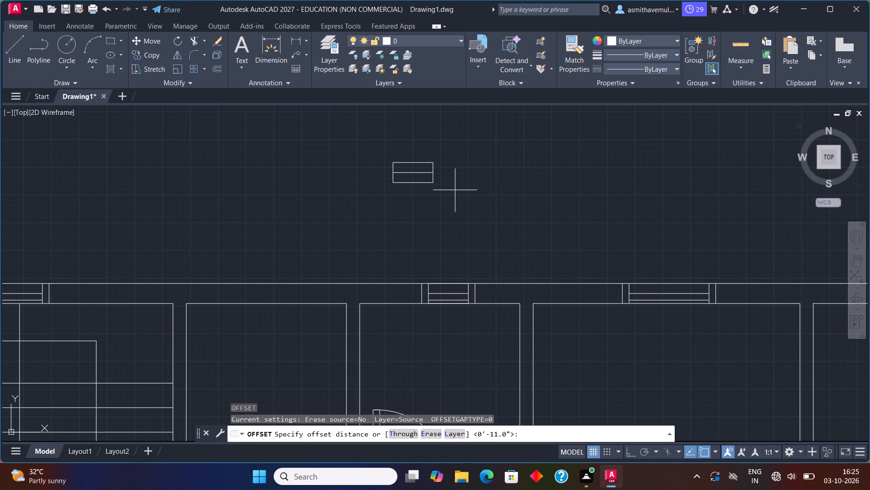
pyautogui.press('3')
pyautogui.hotkey('shift', '"')
pyautogui.press('Return')
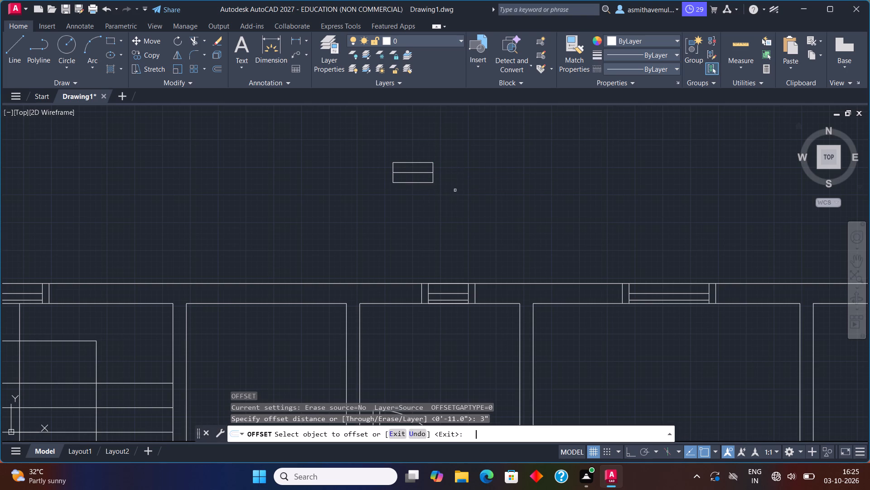
pyautogui.moveTo(432, 181); pyautogui.dragTo(433, 176)
pyautogui.click(459, 160)
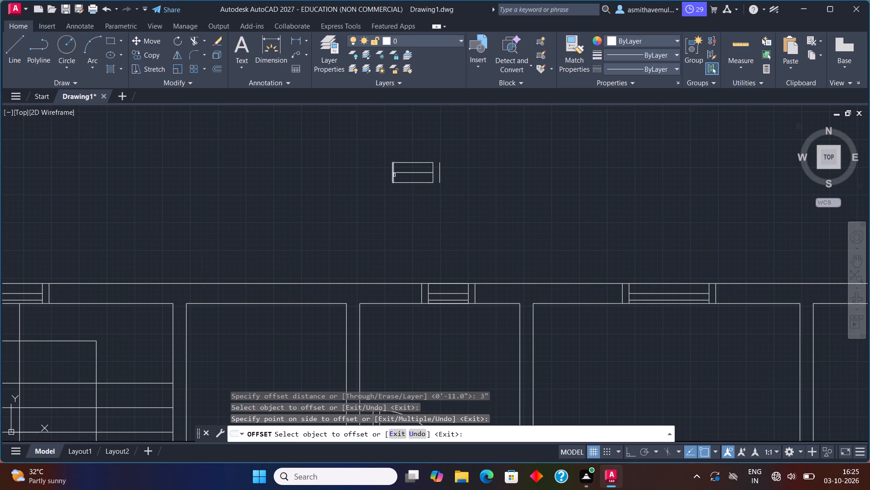
pyautogui.click(394, 175)
pyautogui.click(377, 176)
# Offset the rectangle's horizontal centre line by 3" to the north and to the south.
pyautogui.doubleClick(398, 172)
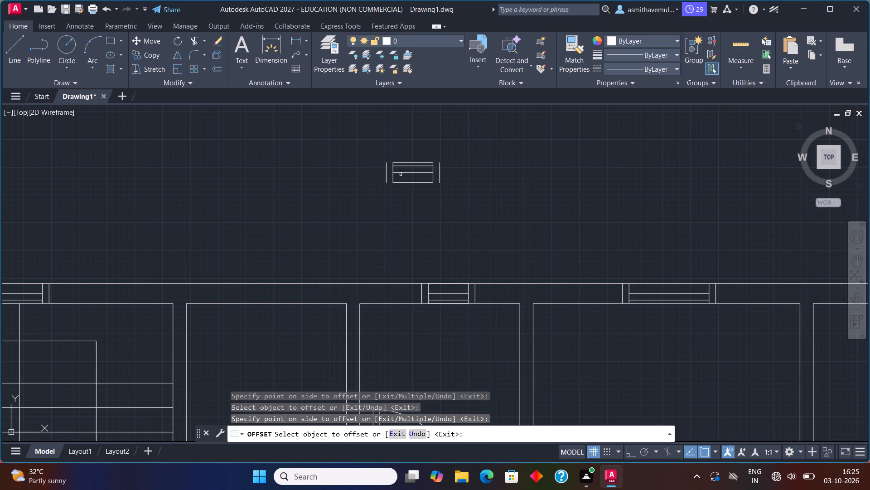
pyautogui.click(403, 174)
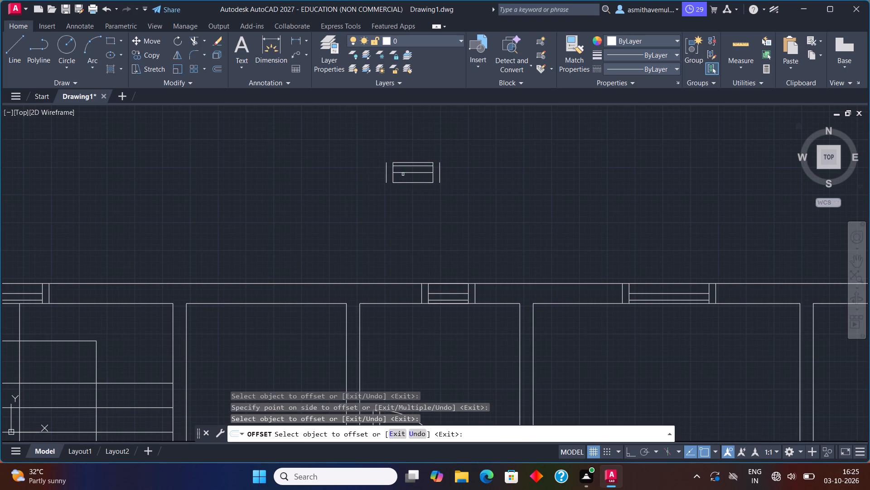
pyautogui.click(403, 173)
pyautogui.click(403, 176)
pyautogui.scroll(1, 407, 171)
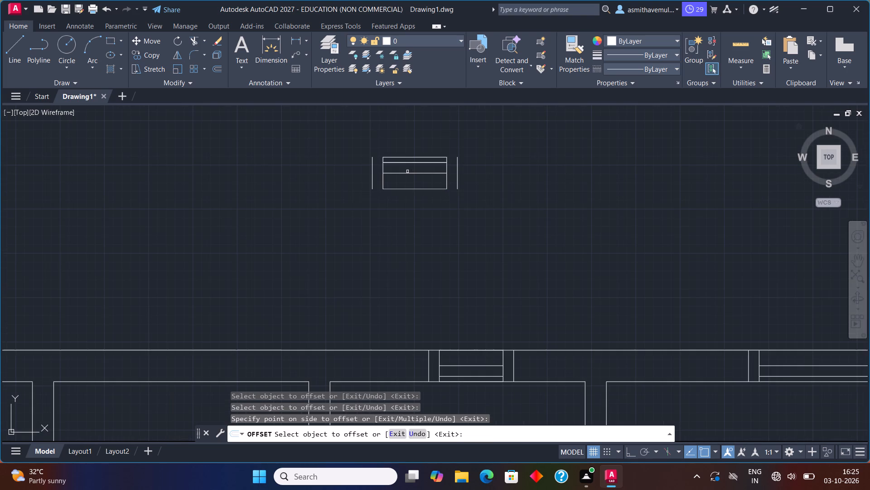
pyautogui.click(408, 171)
pyautogui.click(411, 181)
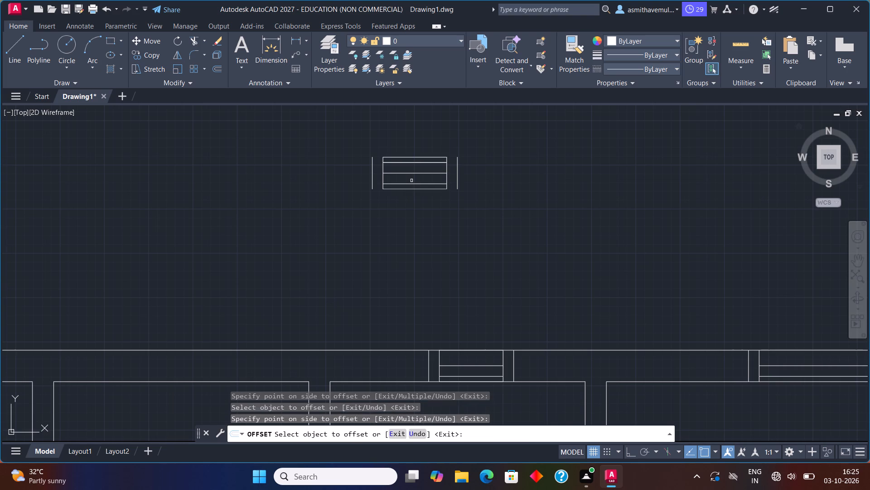
pyautogui.press('Escape')
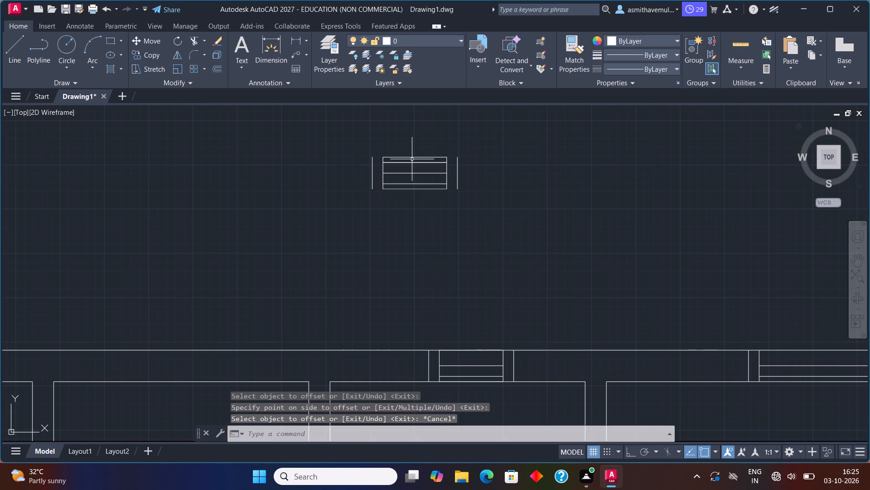
# Erase the two coincident offset lines just north of the small window's centre line.
pyautogui.click(412, 162)
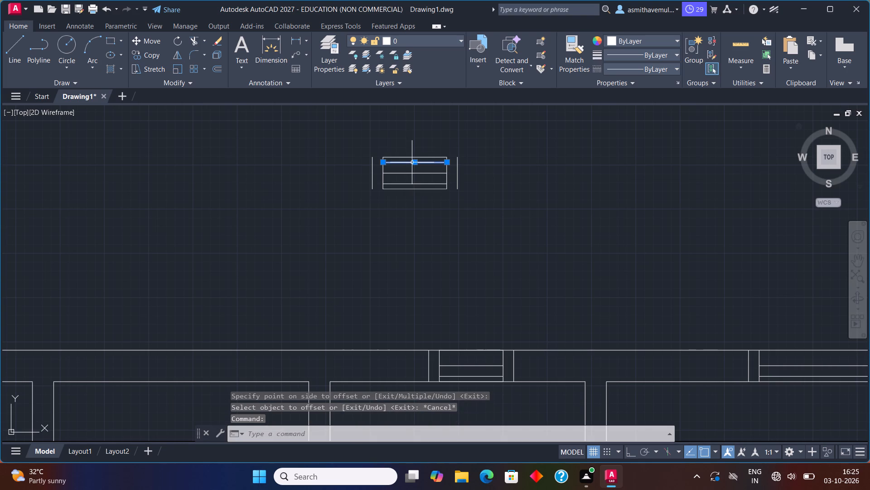
pyautogui.press('Delete')
pyautogui.click(485, 158)
pyautogui.click(485, 158)
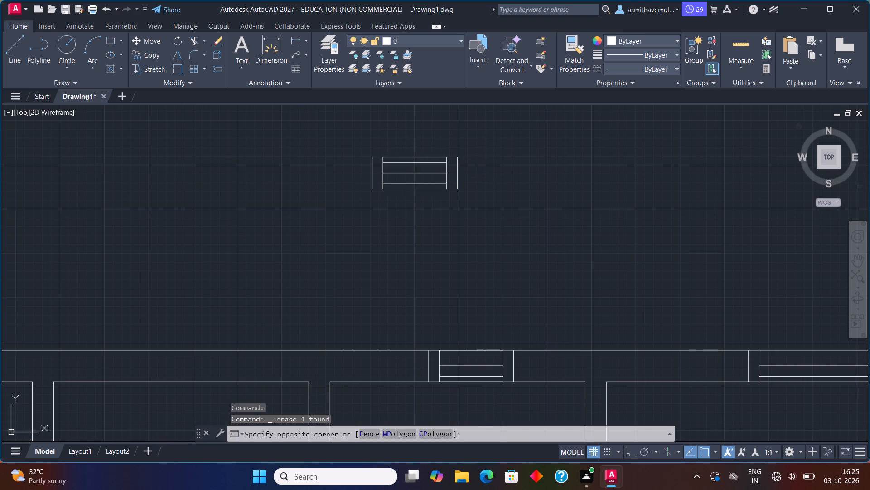
pyautogui.click(433, 163)
pyautogui.press('Delete')
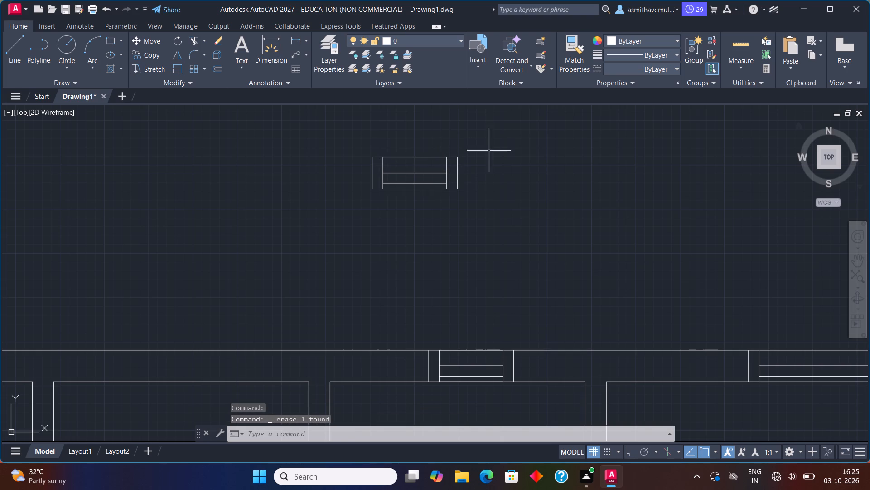
# Move the small window by its southwest corner onto the north wall's inner face, above the room just east of the northwest staircase.
pyautogui.moveTo(502, 145); pyautogui.dragTo(531, 230)
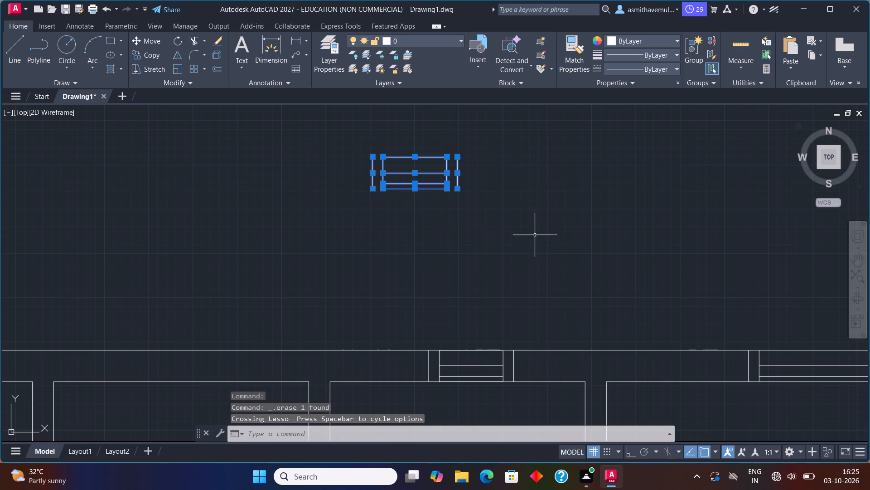
pyautogui.press('m')
pyautogui.press('Return')
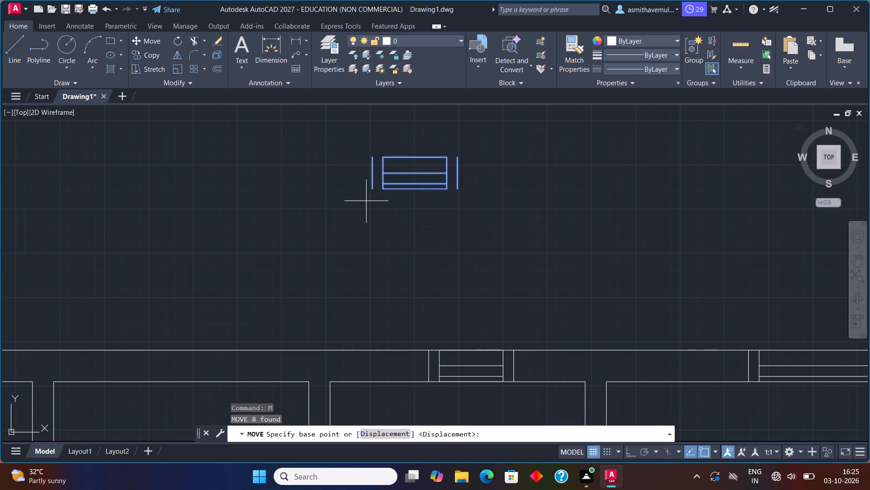
pyautogui.click(371, 189)
pyautogui.moveTo(33, 338); pyautogui.dragTo(48, 326, button='middle')
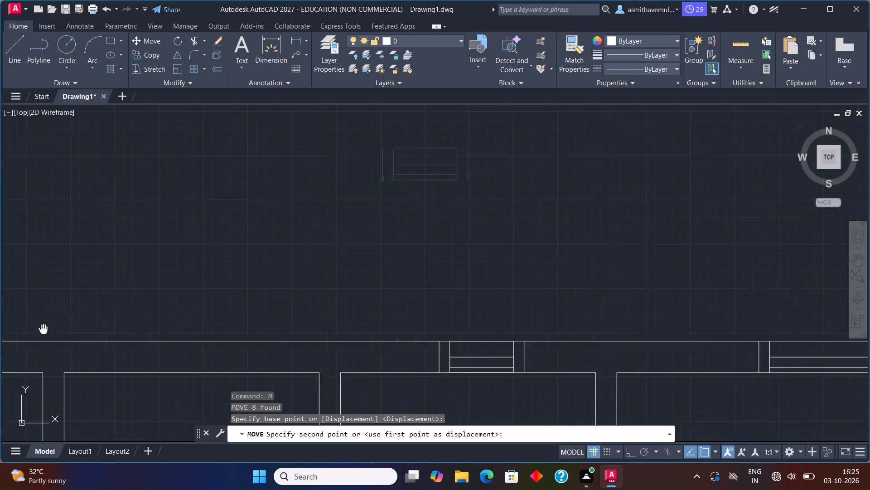
pyautogui.moveTo(48, 326); pyautogui.dragTo(269, 202, button='middle')
pyautogui.scroll(-1, 277, 194)
pyautogui.scroll(-2, 267, 247)
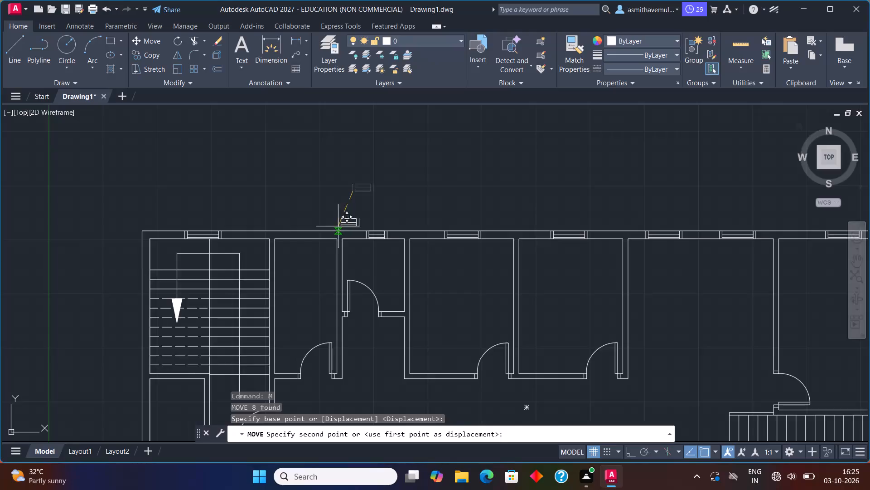
pyautogui.scroll(3, 323, 233)
pyautogui.scroll(1, 240, 259)
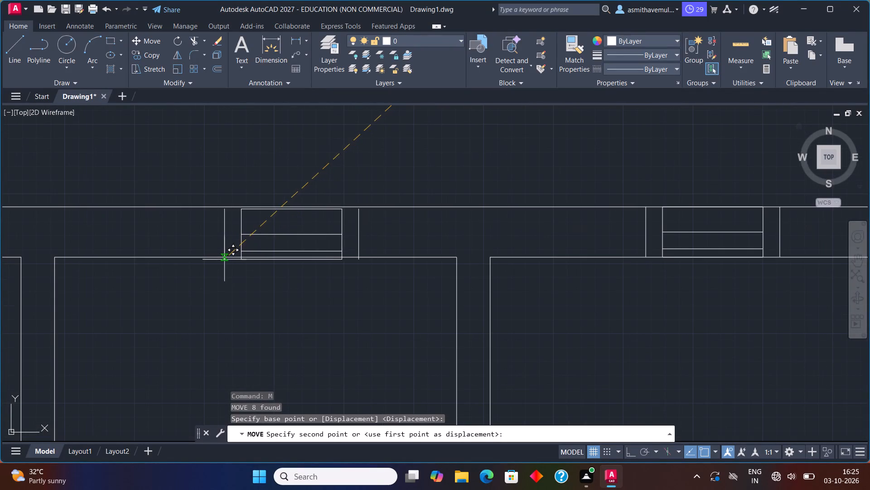
pyautogui.click(192, 257)
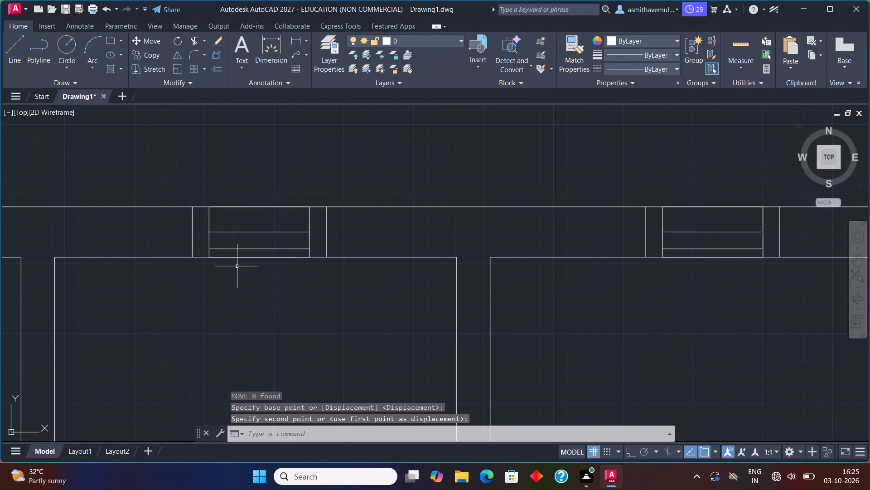
# Erase the moved small window's two horizontal edge lines that overlap the inner and outer faces of the north wall.
pyautogui.click(241, 257)
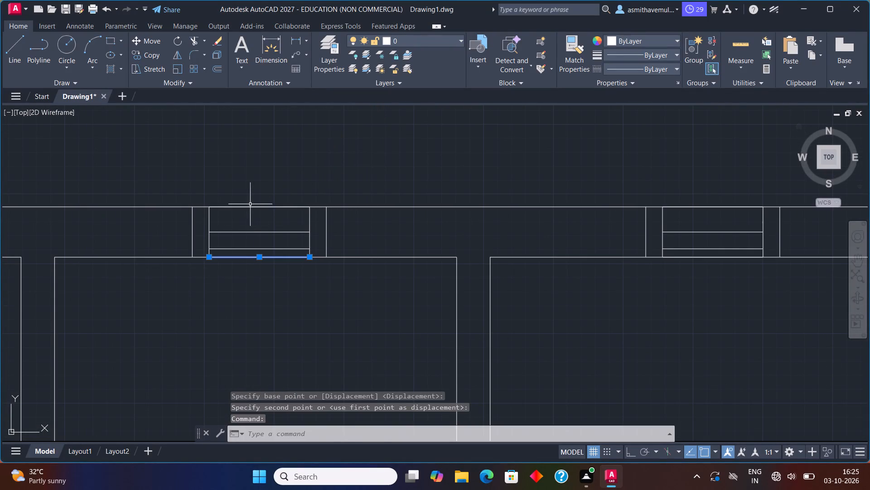
pyautogui.click(250, 205)
pyautogui.click(250, 208)
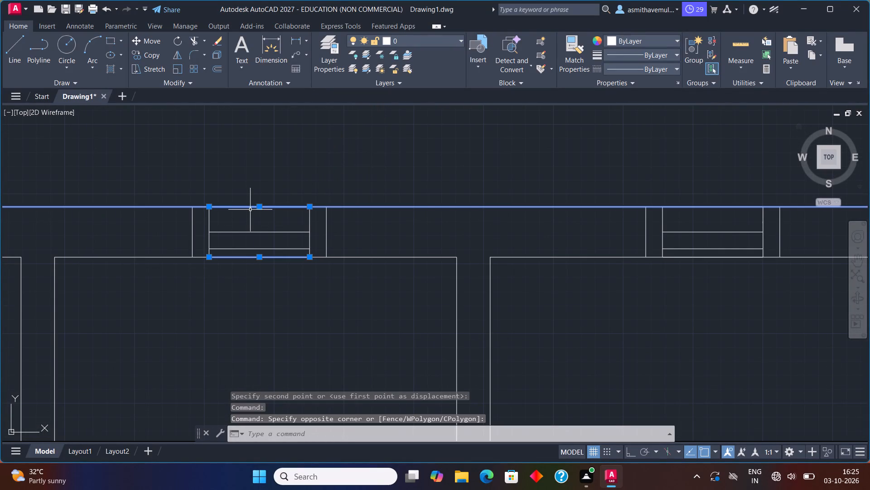
pyautogui.press('Escape')
pyautogui.click(260, 258)
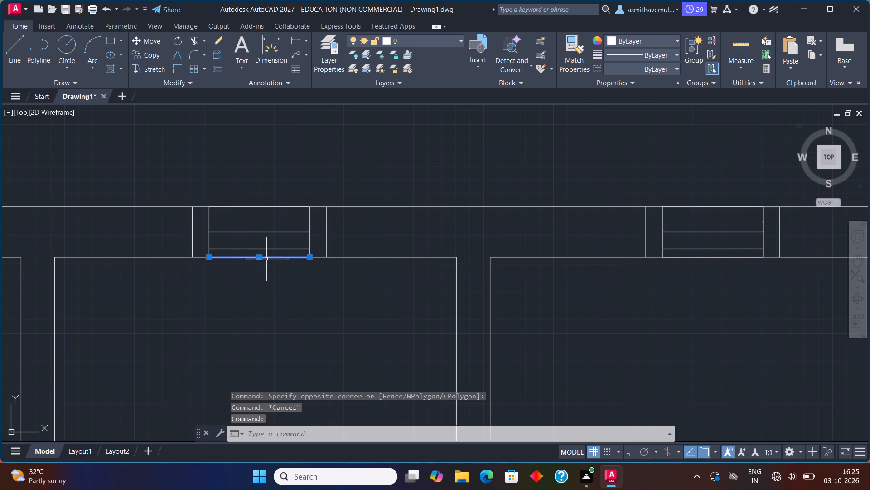
pyautogui.press('Delete')
pyautogui.click(264, 209)
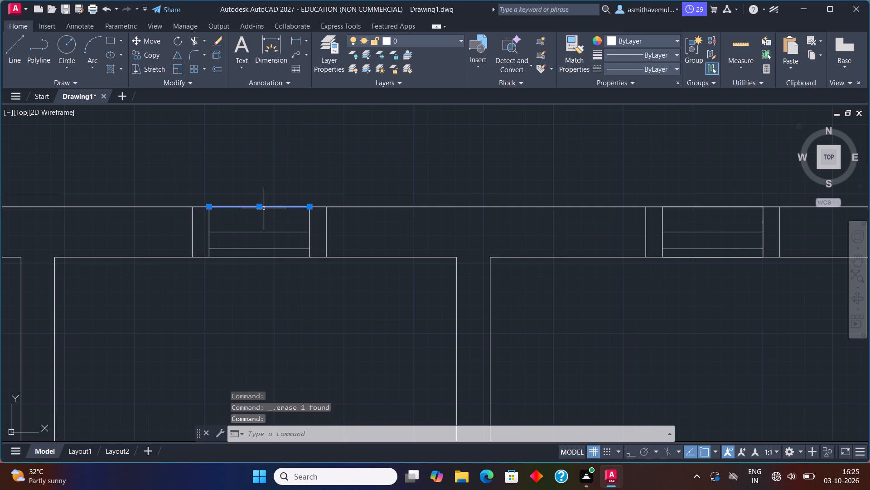
pyautogui.press('Delete')
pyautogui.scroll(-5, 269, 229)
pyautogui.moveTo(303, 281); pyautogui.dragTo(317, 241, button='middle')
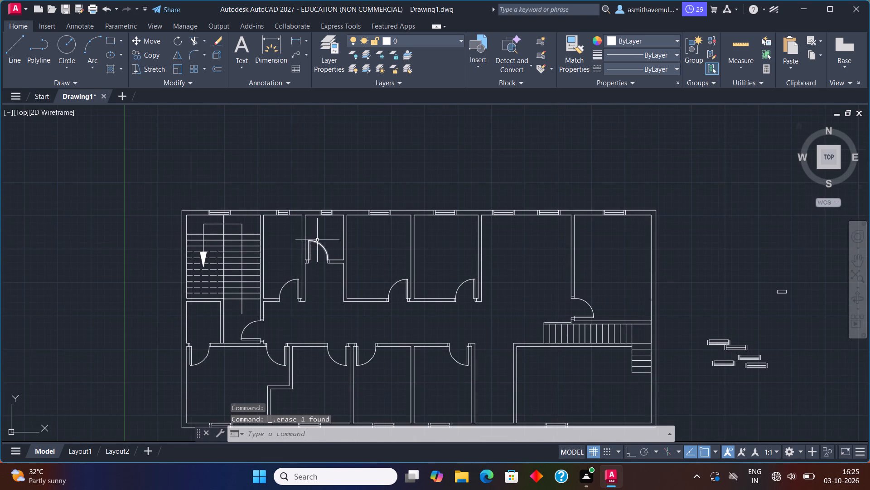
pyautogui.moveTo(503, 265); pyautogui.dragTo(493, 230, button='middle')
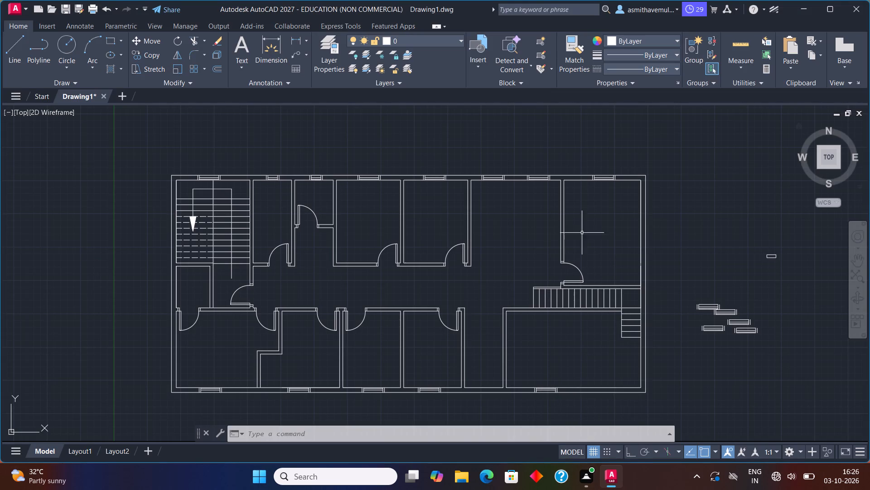
# Move the southwesternmost spare window from the group outside the plan to the open space east of the northeast room.
pyautogui.moveTo(717, 292); pyautogui.dragTo(720, 273, button='middle')
pyautogui.scroll(1, 733, 318)
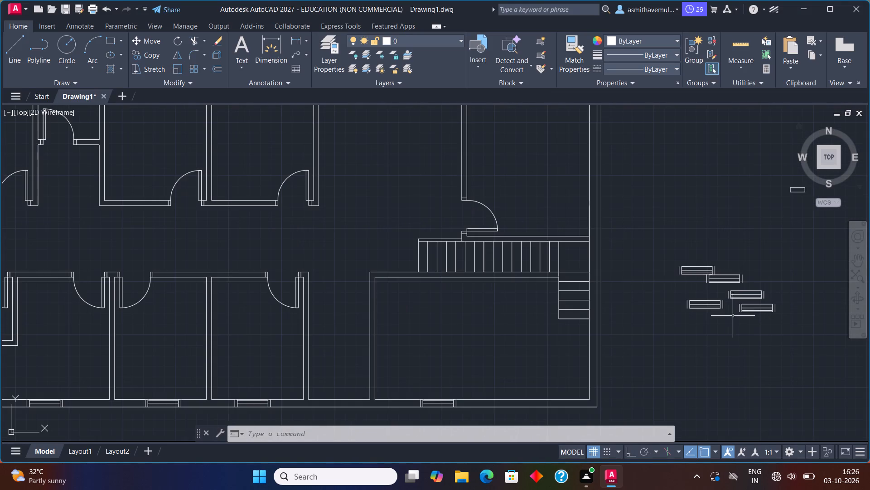
pyautogui.moveTo(731, 305); pyautogui.dragTo(686, 323)
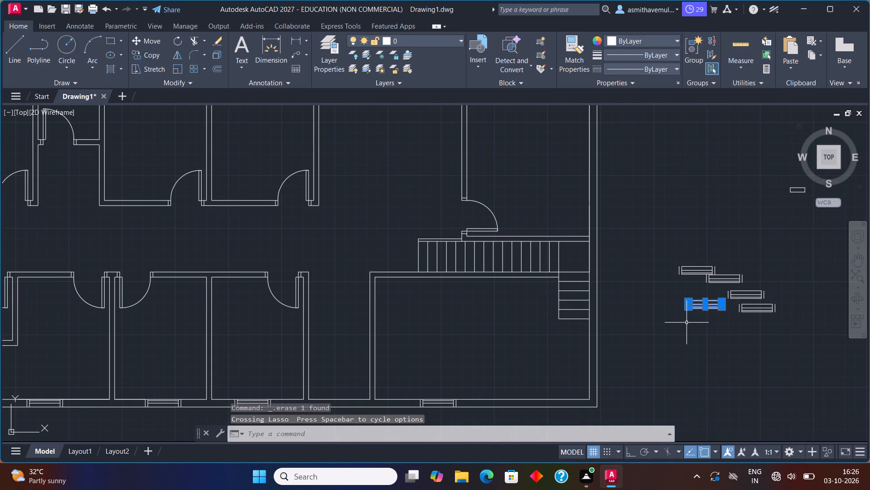
pyautogui.press('m')
pyautogui.press('Return')
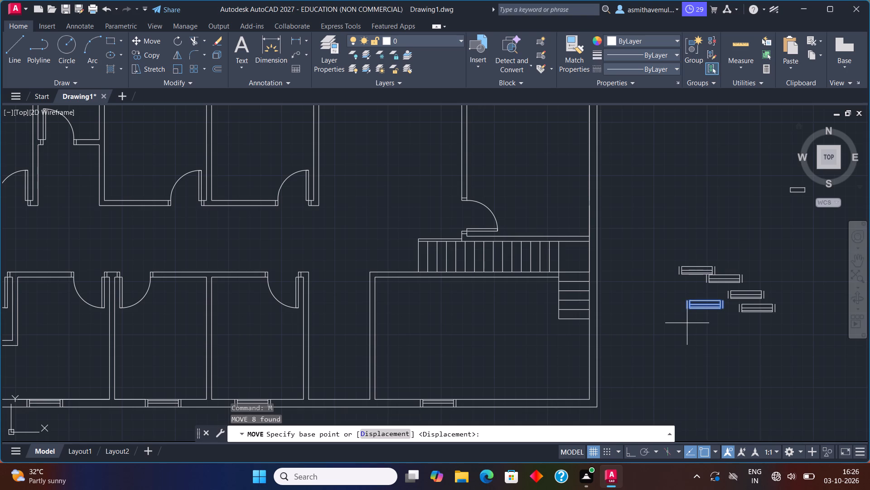
pyautogui.moveTo(686, 308); pyautogui.dragTo(683, 291)
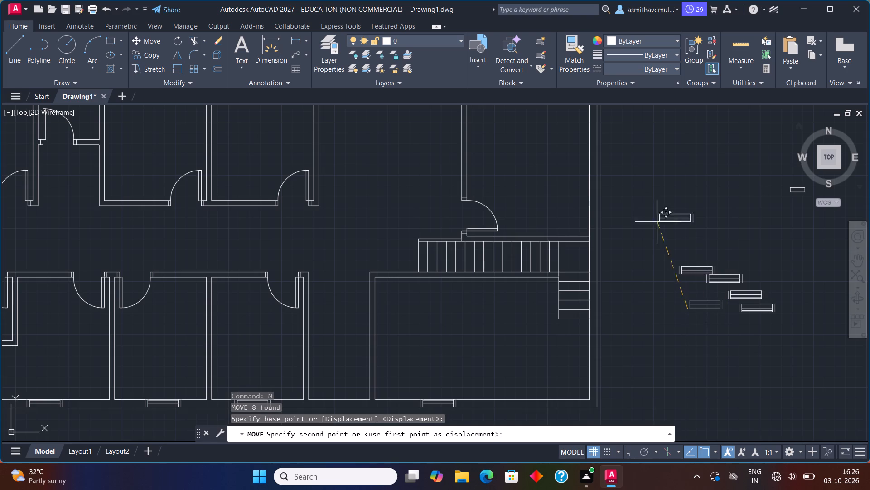
pyautogui.moveTo(631, 157); pyautogui.dragTo(643, 270, button='middle')
pyautogui.click(652, 243)
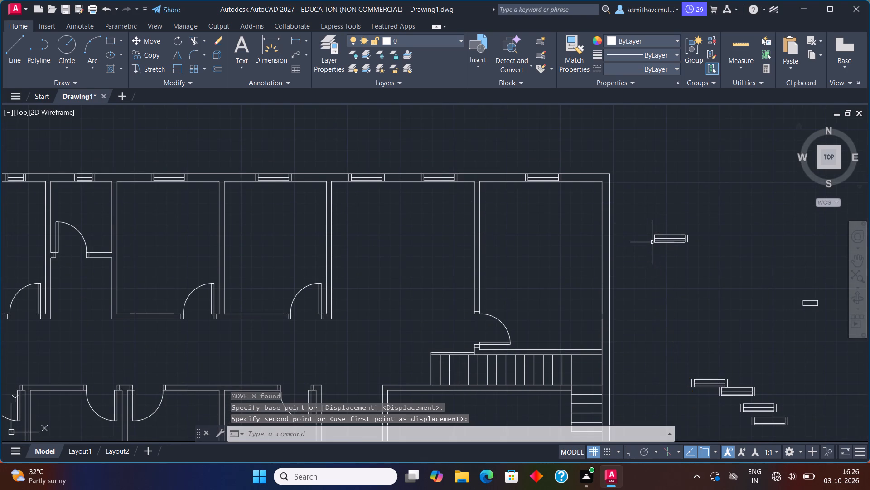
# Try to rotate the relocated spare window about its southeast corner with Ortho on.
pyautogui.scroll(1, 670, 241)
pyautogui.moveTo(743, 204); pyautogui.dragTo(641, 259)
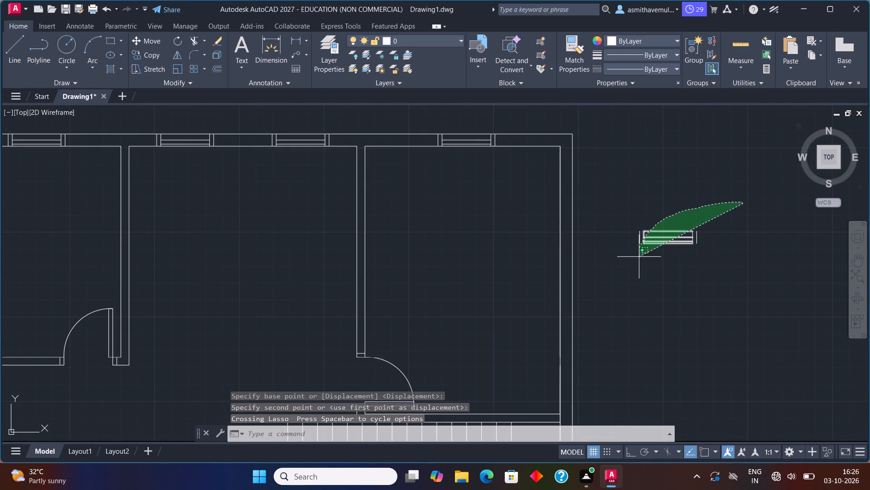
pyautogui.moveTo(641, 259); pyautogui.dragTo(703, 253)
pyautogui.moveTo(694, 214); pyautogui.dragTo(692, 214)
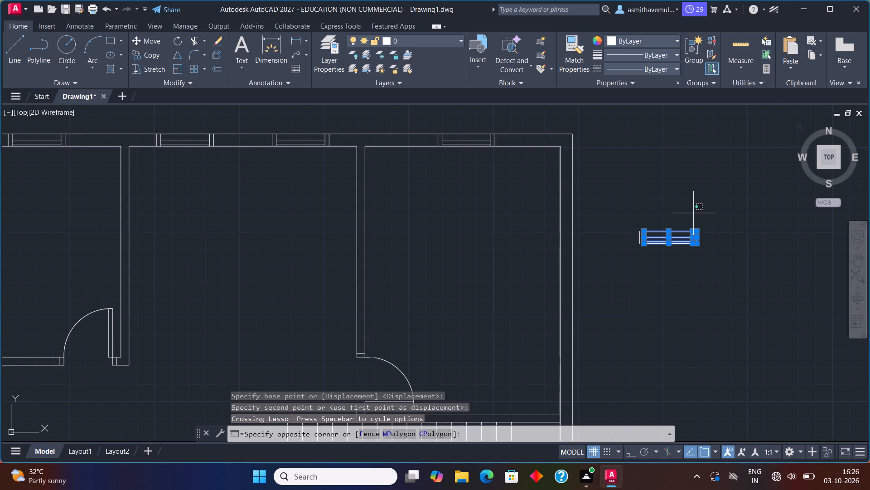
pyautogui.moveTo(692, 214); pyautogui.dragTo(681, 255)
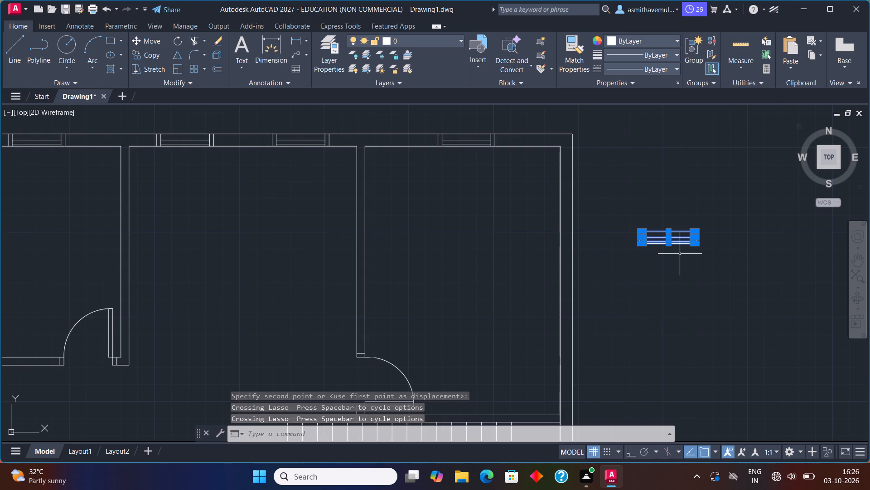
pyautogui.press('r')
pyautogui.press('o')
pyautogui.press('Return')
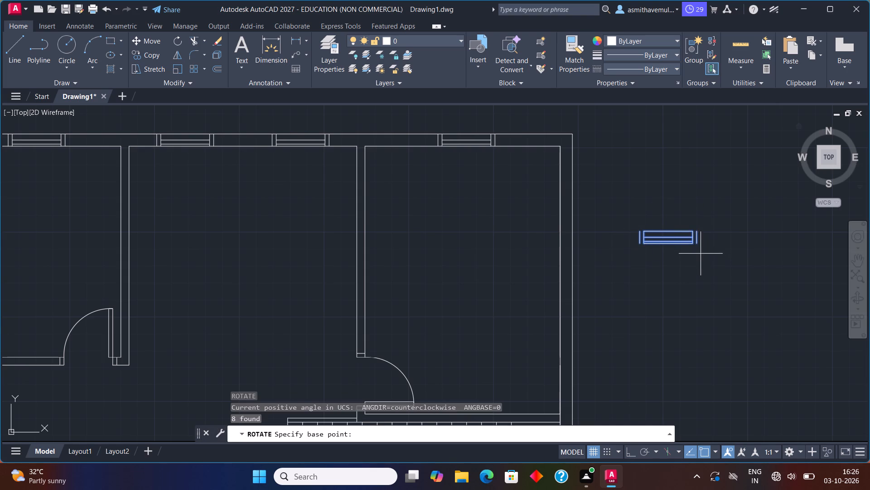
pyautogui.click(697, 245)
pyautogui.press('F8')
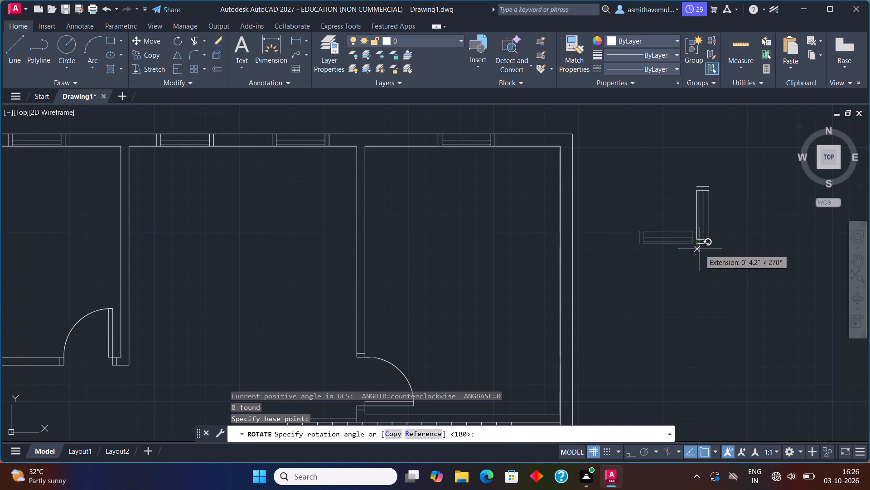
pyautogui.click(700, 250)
# Rotate the relocated spare window 90° clockwise about its southwest corner so it runs north–south.
pyautogui.moveTo(711, 240); pyautogui.dragTo(675, 224)
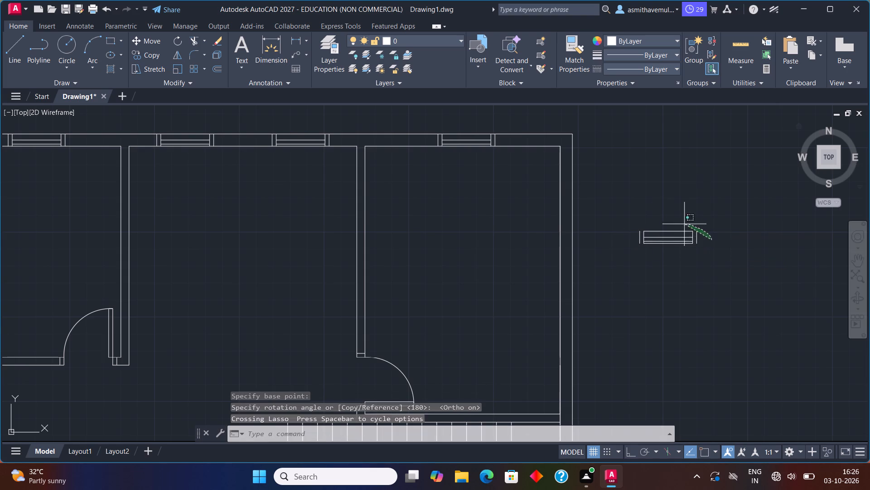
pyautogui.moveTo(675, 224); pyautogui.dragTo(591, 286)
pyautogui.write('RO')
pyautogui.press('Return')
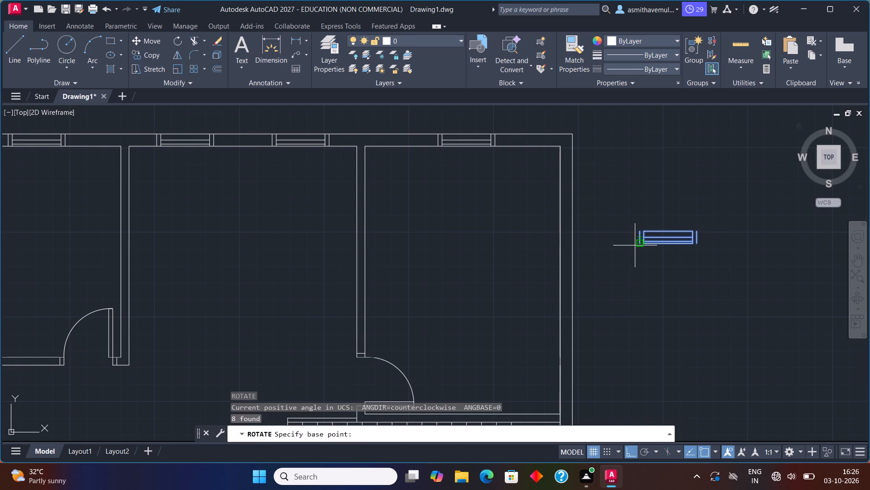
pyautogui.click(635, 245)
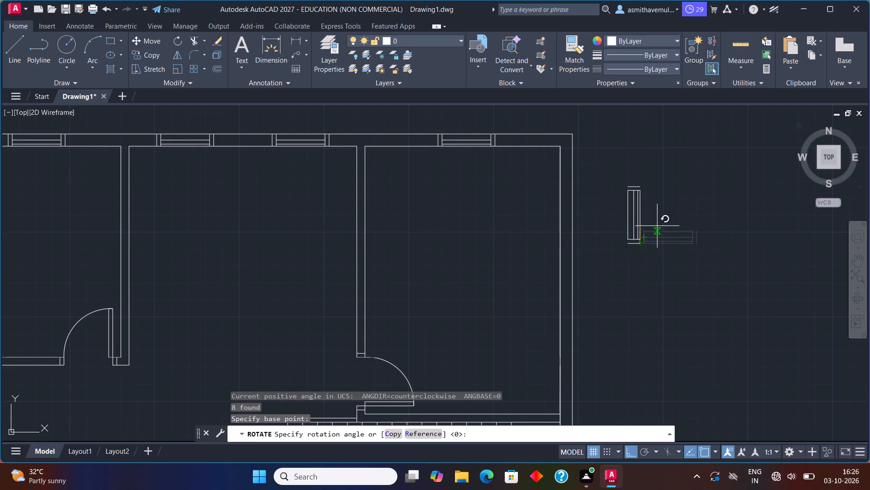
pyautogui.click(674, 307)
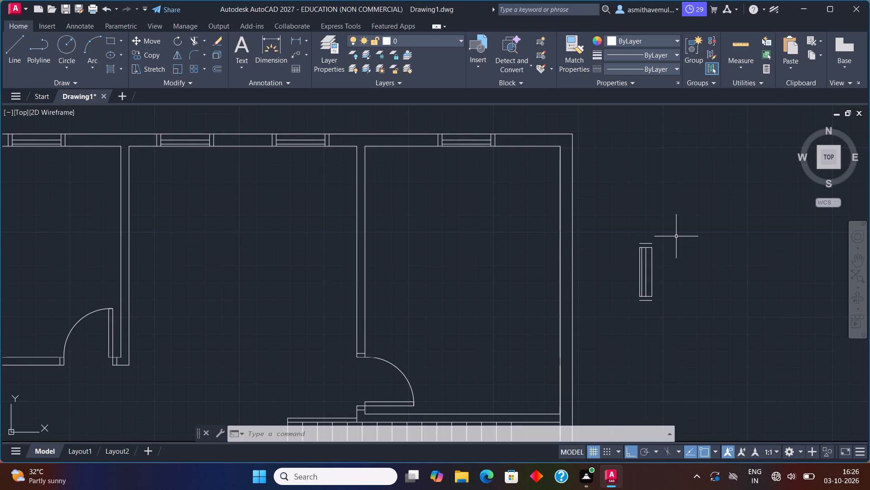
# Move the rotated window by its northwest corner onto the east wall's inner face, beside the northeast room.
pyautogui.moveTo(671, 312); pyautogui.dragTo(697, 248, button='middle')
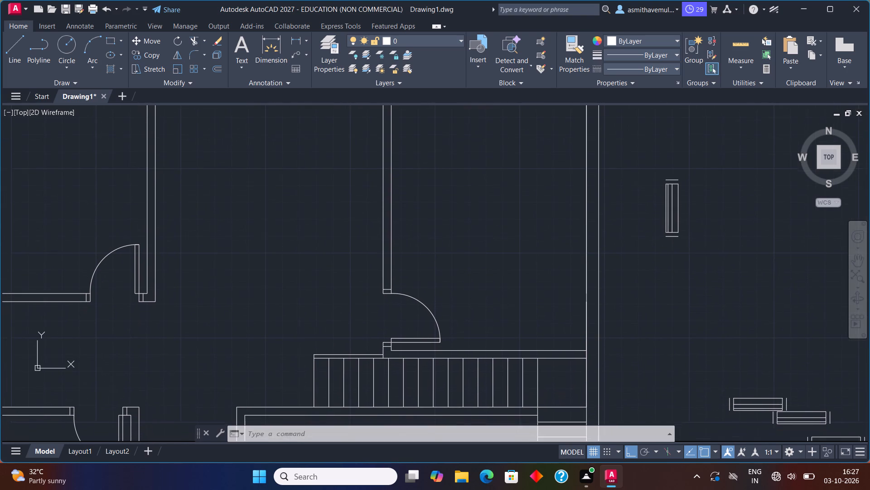
pyautogui.scroll(-1, 689, 291)
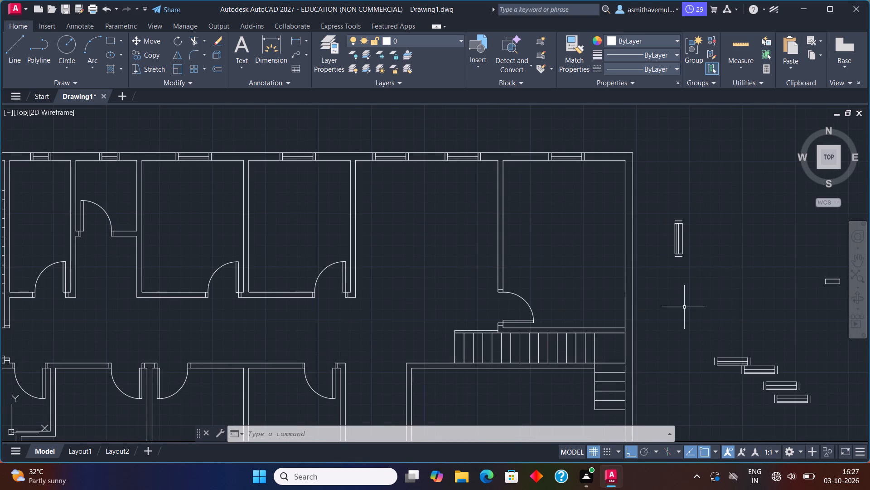
pyautogui.moveTo(684, 307); pyautogui.dragTo(683, 302, button='middle')
pyautogui.moveTo(714, 199); pyautogui.dragTo(670, 200)
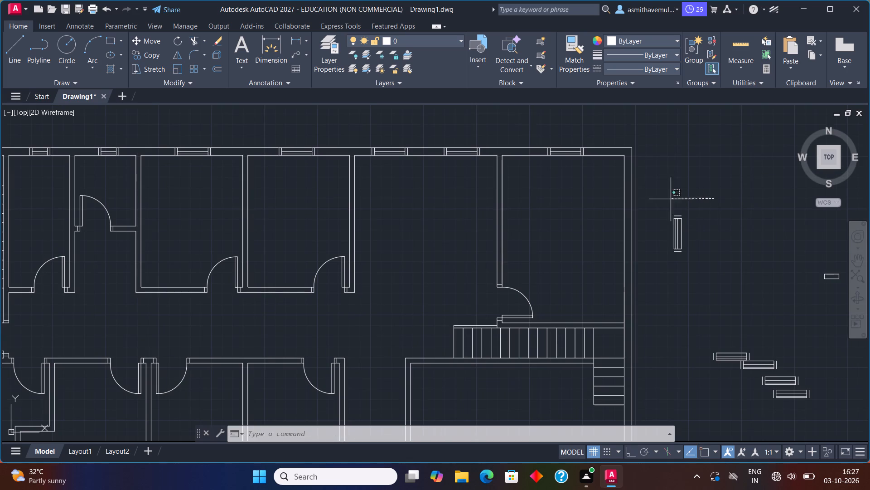
pyautogui.moveTo(670, 200); pyautogui.dragTo(694, 279)
pyautogui.press('m')
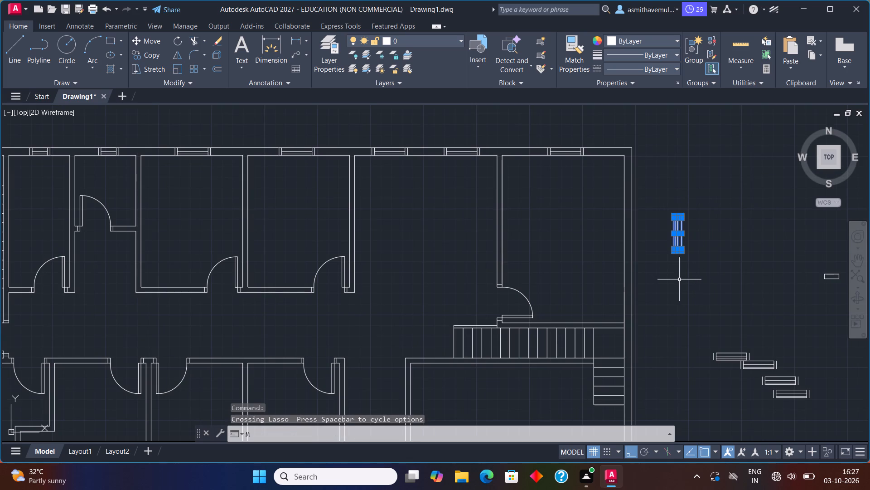
pyautogui.press('Return')
pyautogui.scroll(2, 686, 241)
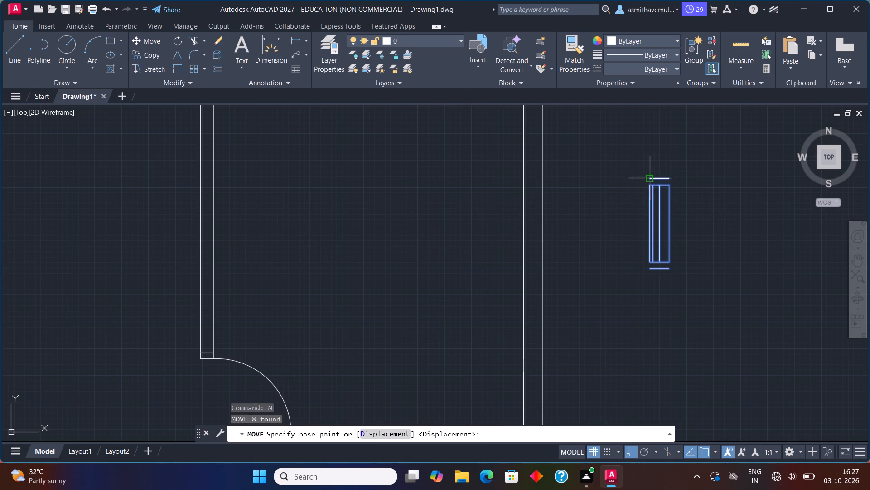
pyautogui.click(649, 174)
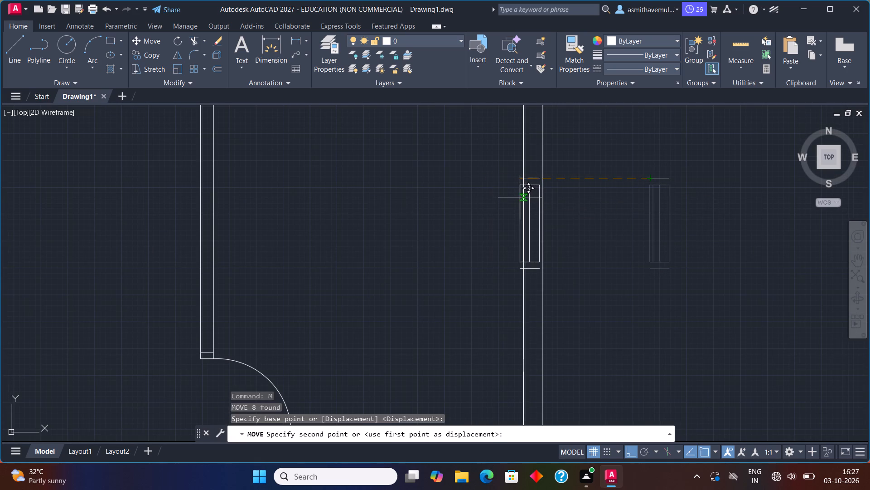
pyautogui.press('F8')
pyautogui.scroll(-4, 522, 197)
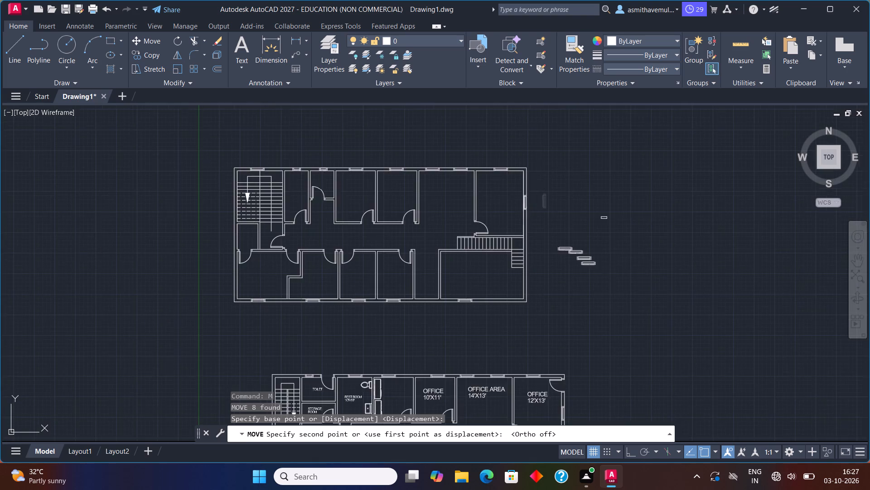
pyautogui.scroll(5, 535, 200)
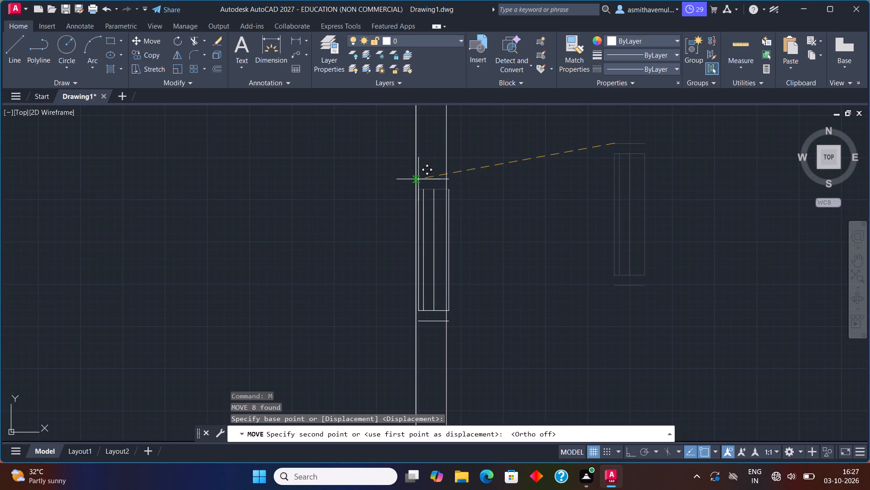
pyautogui.scroll(3, 416, 179)
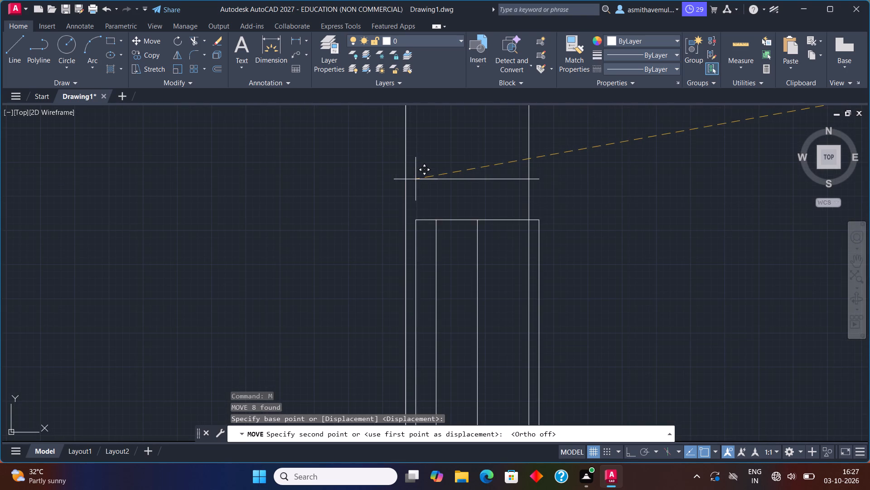
pyautogui.click(405, 179)
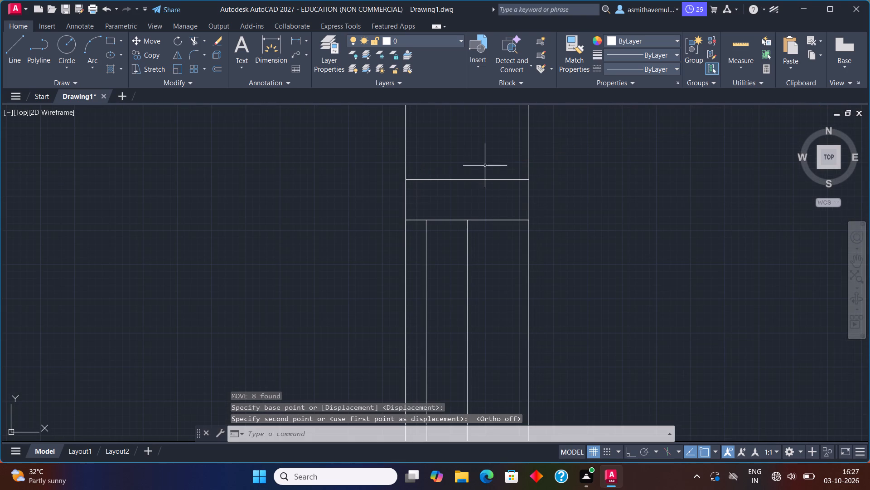
# Erase the east window's two long edge lines that overlap the outer and inner faces of the east wall.
pyautogui.click(527, 259)
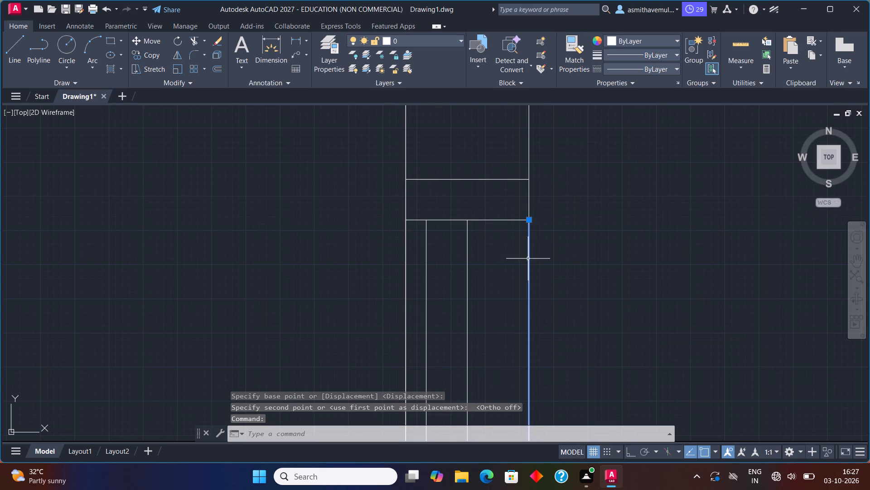
pyautogui.press('Delete')
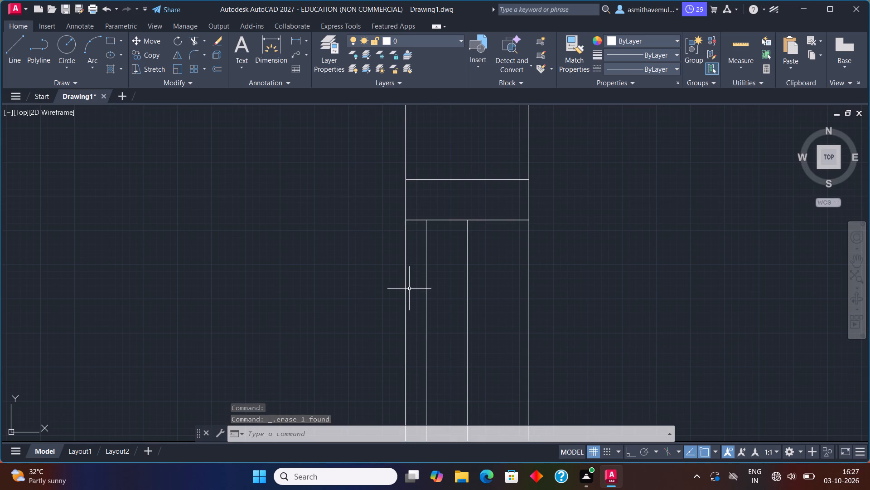
pyautogui.click(406, 292)
pyautogui.press('Delete')
# Examine the whole floor plan and the spare windows beside it to locate the remaining unfinished openings.
pyautogui.scroll(-5, 507, 261)
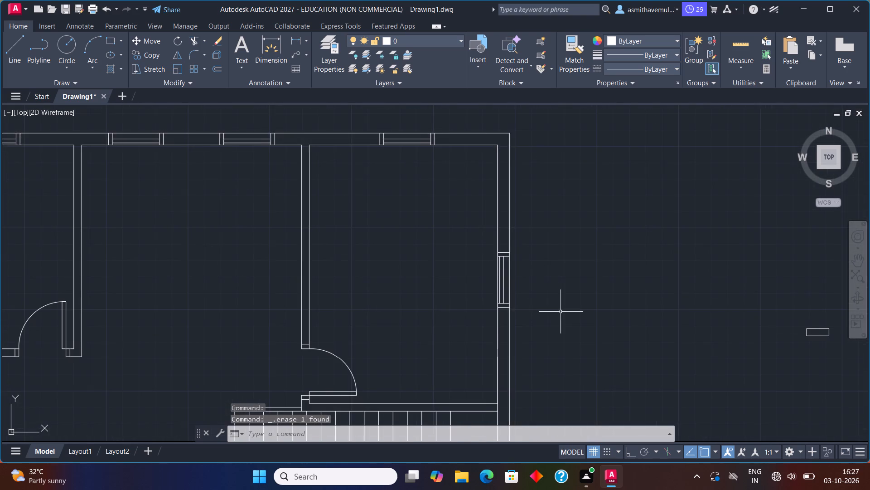
pyautogui.moveTo(561, 312); pyautogui.dragTo(578, 207, button='middle')
pyautogui.scroll(-1, 633, 211)
pyautogui.scroll(1, 702, 235)
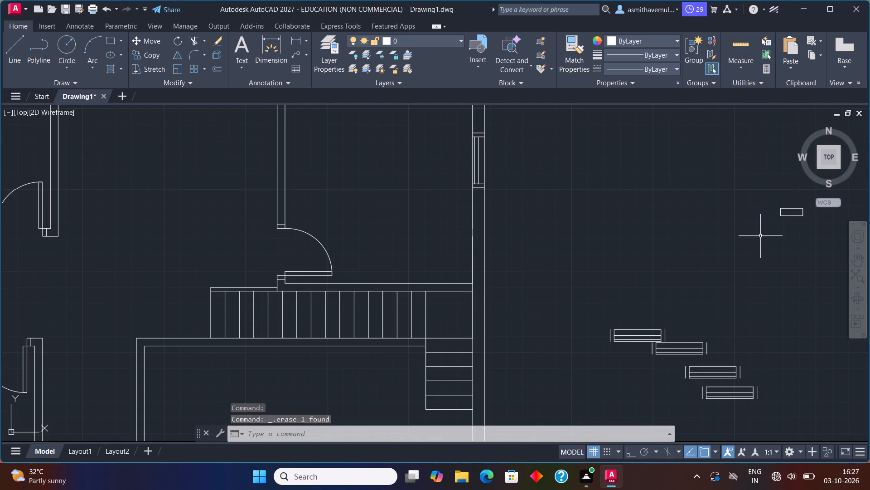
pyautogui.moveTo(760, 236); pyautogui.dragTo(577, 274, button='middle')
pyautogui.scroll(-1, 609, 292)
pyautogui.scroll(-1, 575, 306)
pyautogui.moveTo(558, 320); pyautogui.dragTo(560, 270, button='middle')
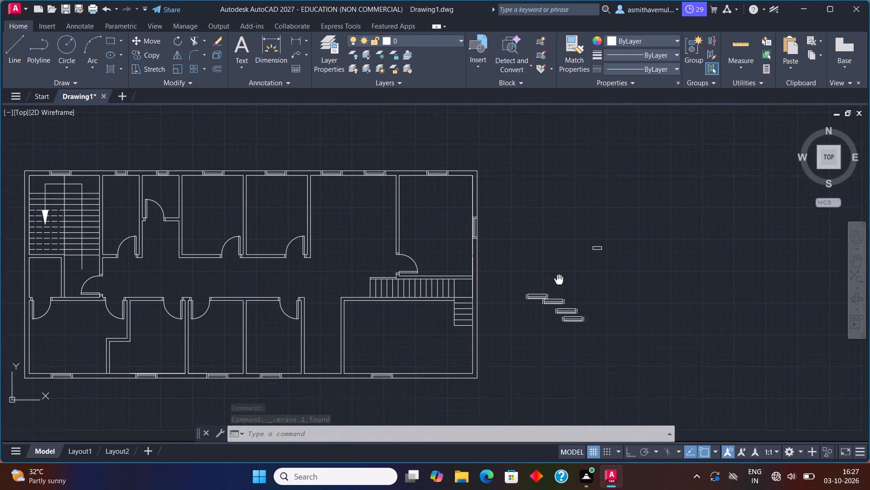
pyautogui.moveTo(560, 270); pyautogui.dragTo(561, 263, button='middle')
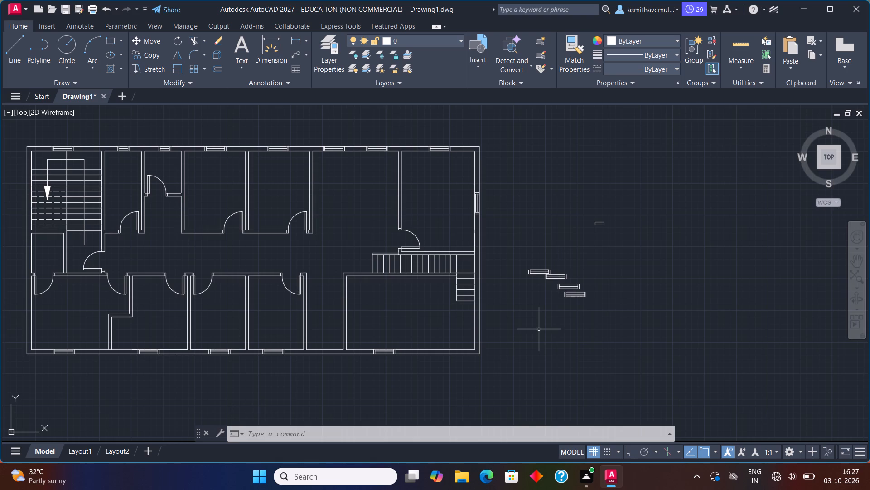
# Draw a line across the south wall's thickness, starting 3" west of the southeast room's inner southeast corner, with Ortho on.
pyautogui.scroll(1, 446, 348)
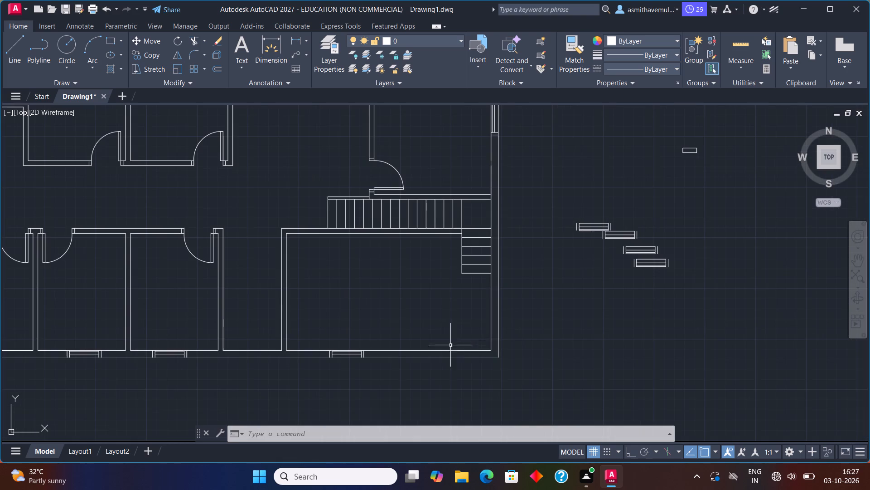
pyautogui.moveTo(481, 303); pyautogui.dragTo(457, 283, button='middle')
pyautogui.scroll(1, 454, 299)
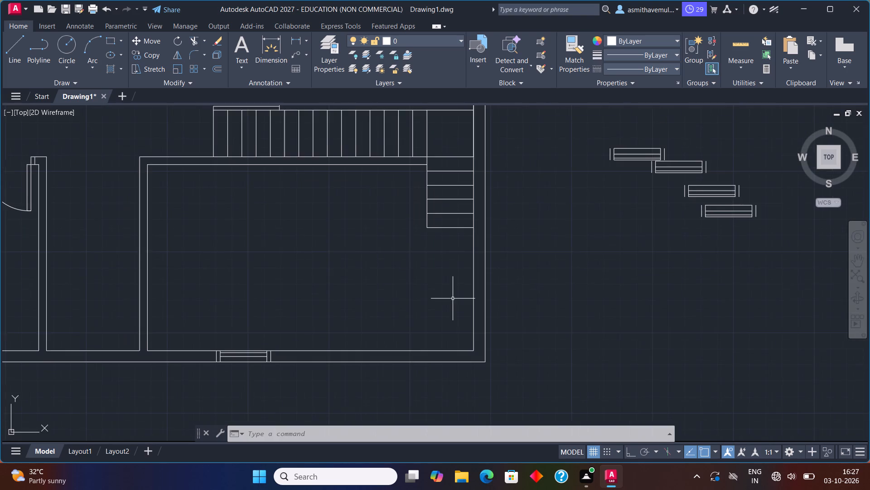
pyautogui.moveTo(453, 298); pyautogui.dragTo(448, 282, button='middle')
pyautogui.press('l')
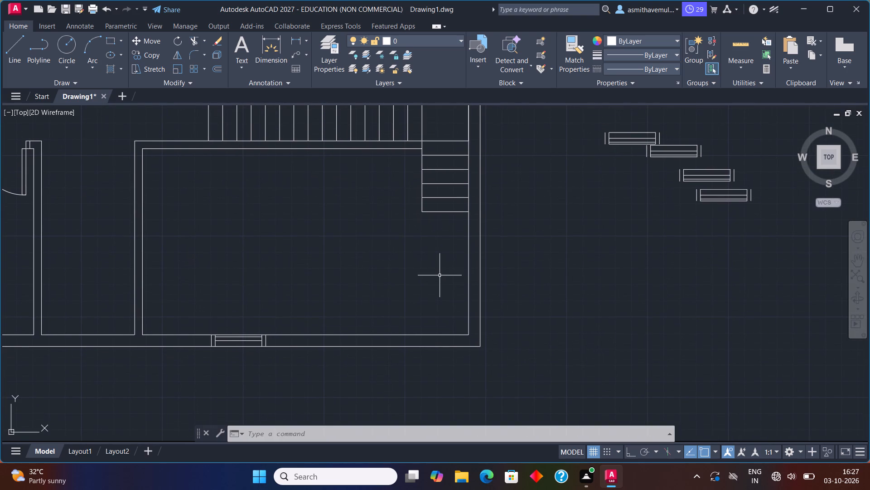
pyautogui.press('Return')
pyautogui.write('FROM')
pyautogui.press('Return')
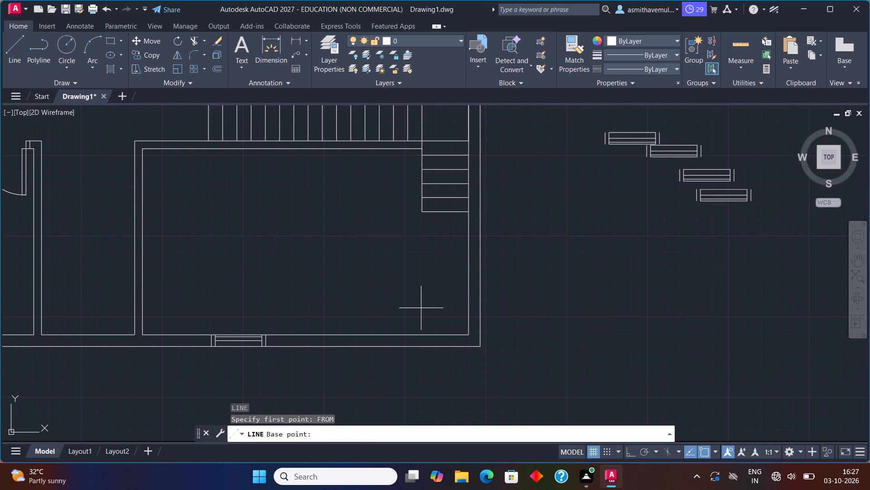
pyautogui.click(467, 337)
pyautogui.hotkey('shift', '@')
pyautogui.write('-3')
pyautogui.write('",0')
pyautogui.press('Return')
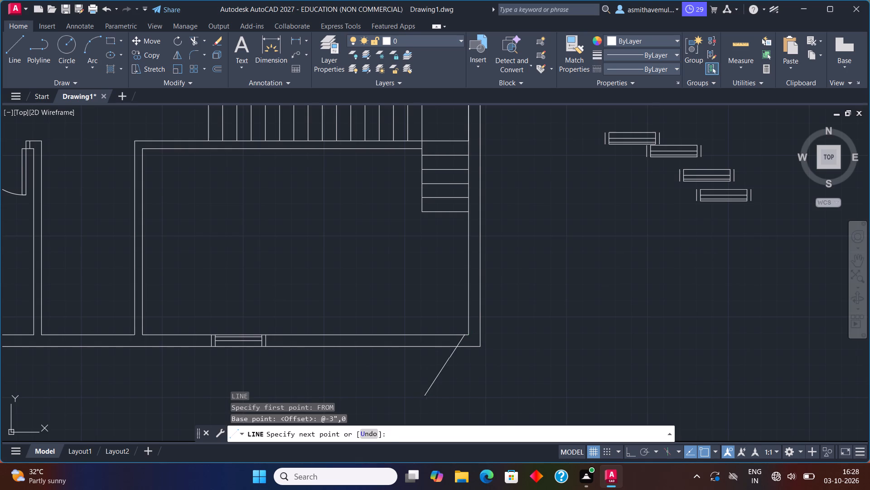
pyautogui.press('F8')
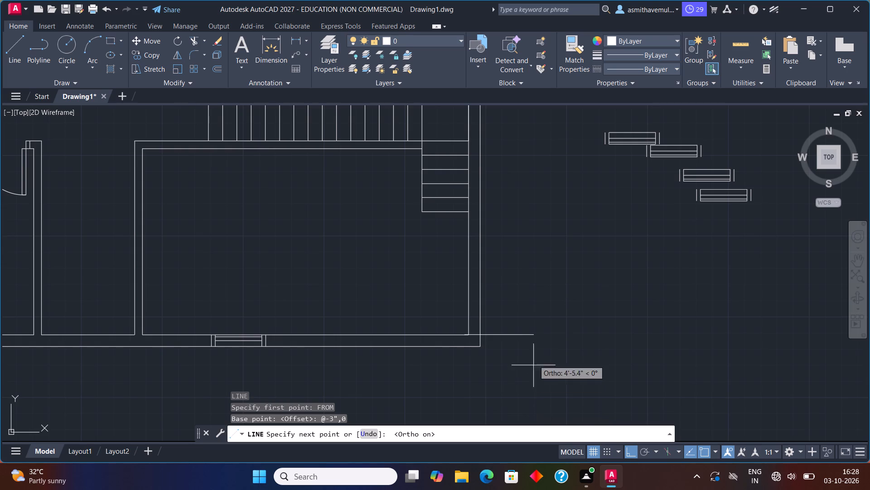
pyautogui.scroll(2, 458, 348)
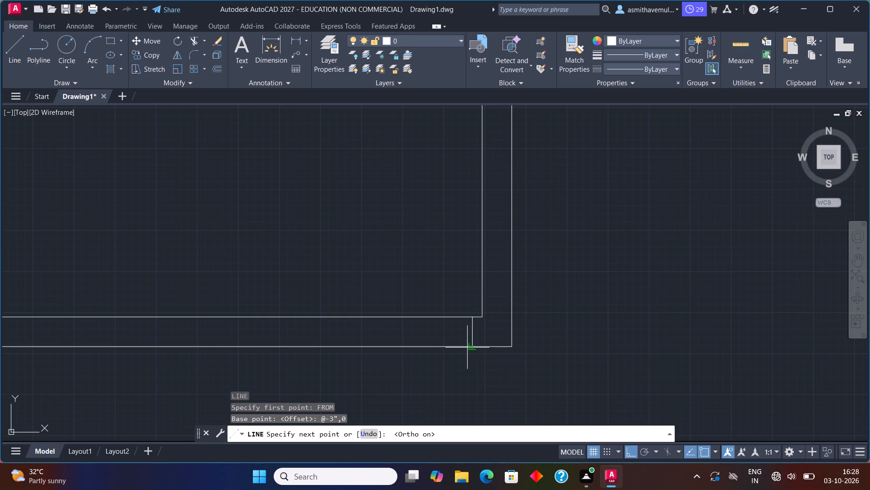
pyautogui.click(467, 348)
pyautogui.press('Escape')
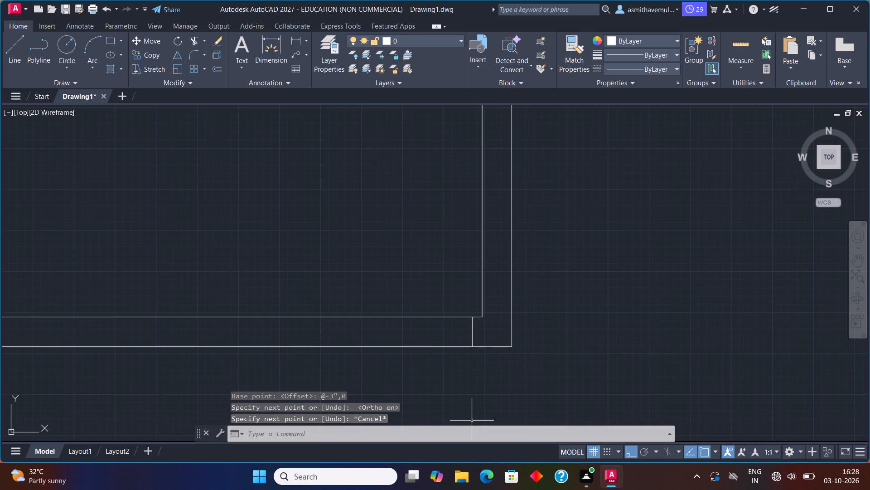
# Offset the new line across the south wall 3" to the west to form the opening's east jamb.
pyautogui.press('o')
pyautogui.press('Return')
pyautogui.press('3')
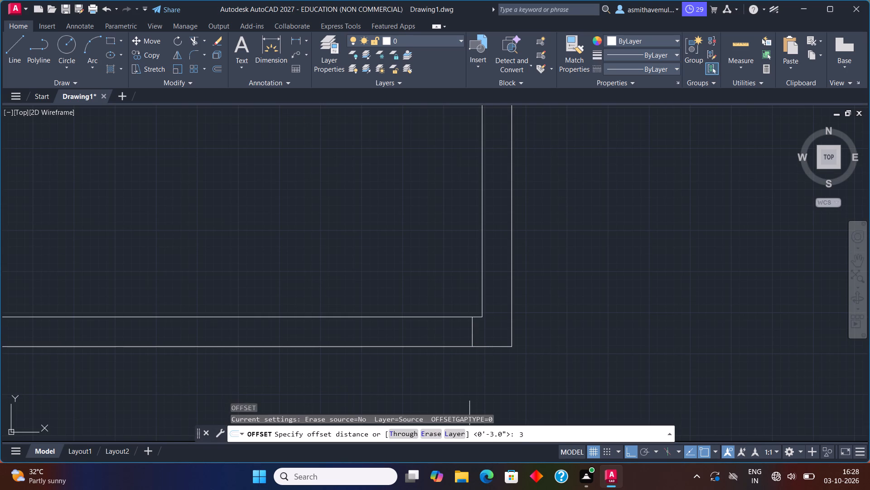
pyautogui.hotkey('shift', '"')
pyautogui.press('Return')
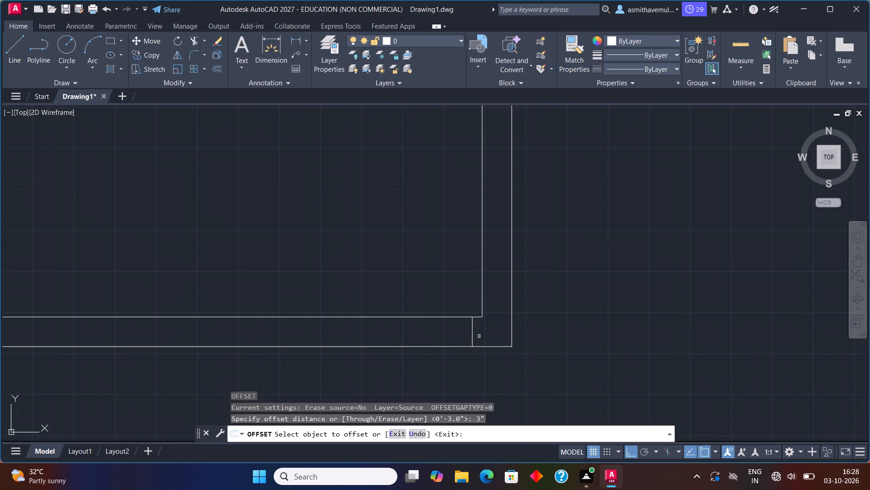
pyautogui.click(473, 330)
pyautogui.click(462, 330)
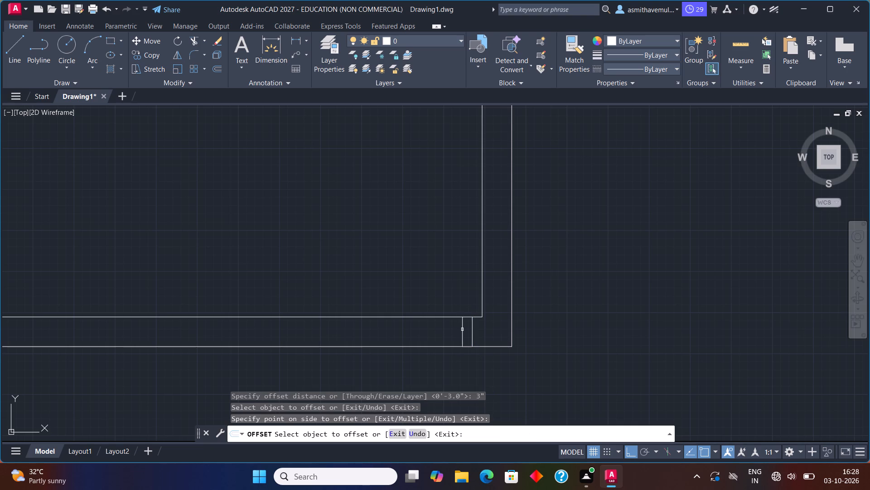
pyautogui.press('Escape')
# Offset the east jamb's western line 3' to the west, and offset the resulting line another 3' west.
pyautogui.press('o')
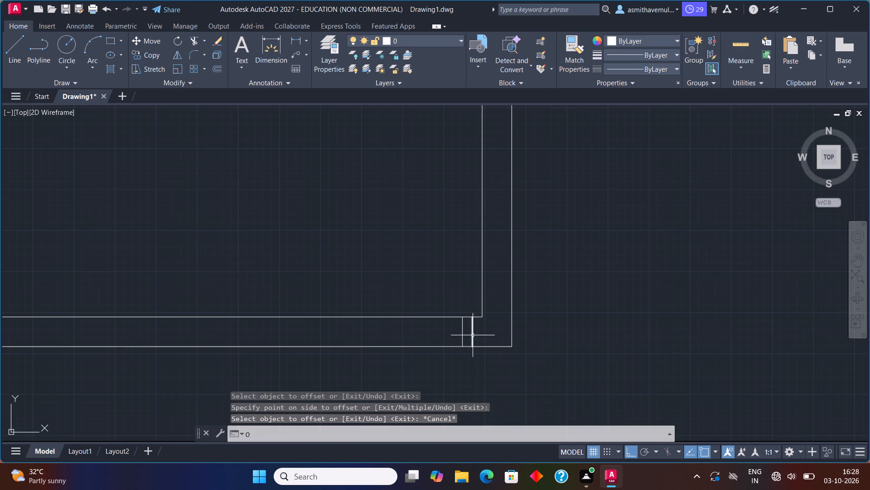
pyautogui.press('Return')
pyautogui.write("3'")
pyautogui.press('Return')
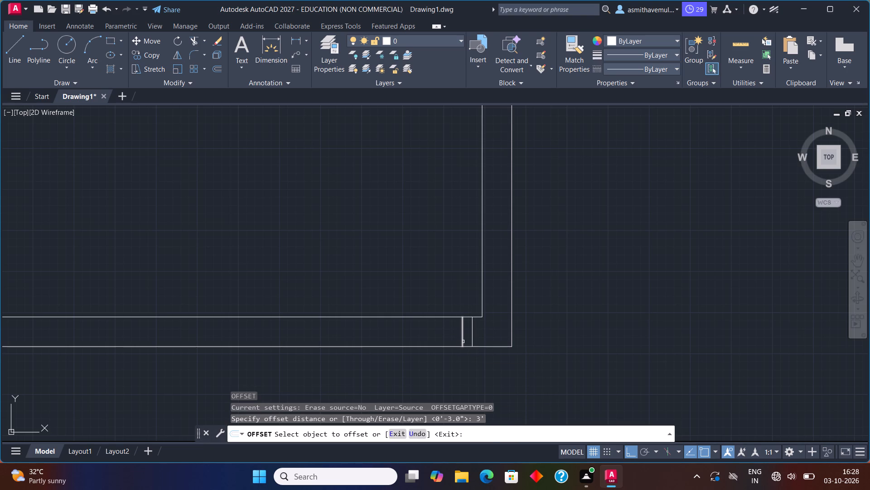
pyautogui.click(463, 342)
pyautogui.click(387, 340)
pyautogui.click(343, 335)
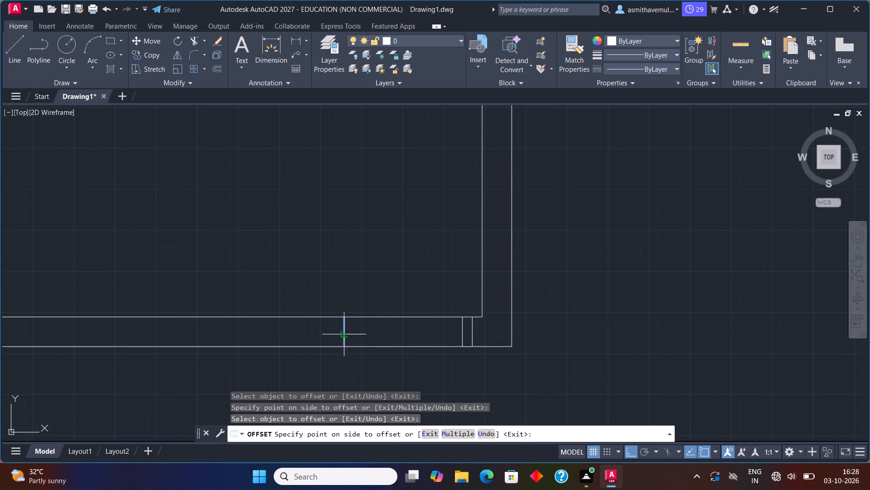
pyautogui.click(115, 333)
pyautogui.press('Escape')
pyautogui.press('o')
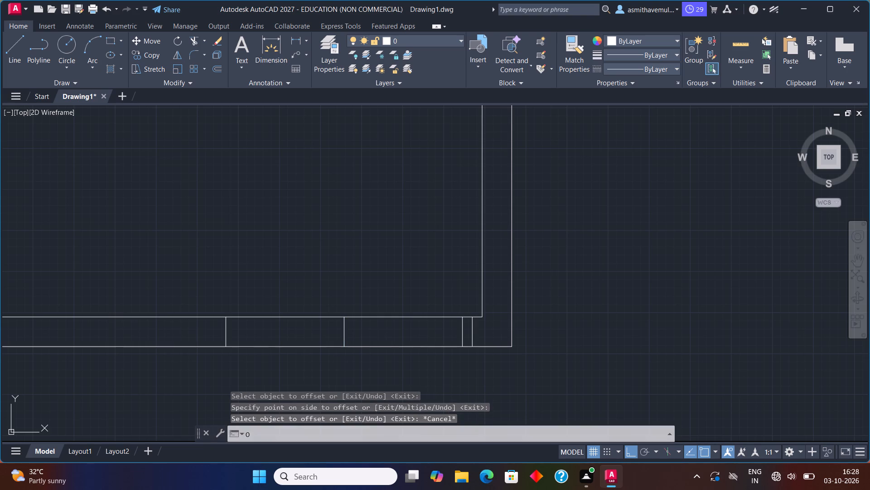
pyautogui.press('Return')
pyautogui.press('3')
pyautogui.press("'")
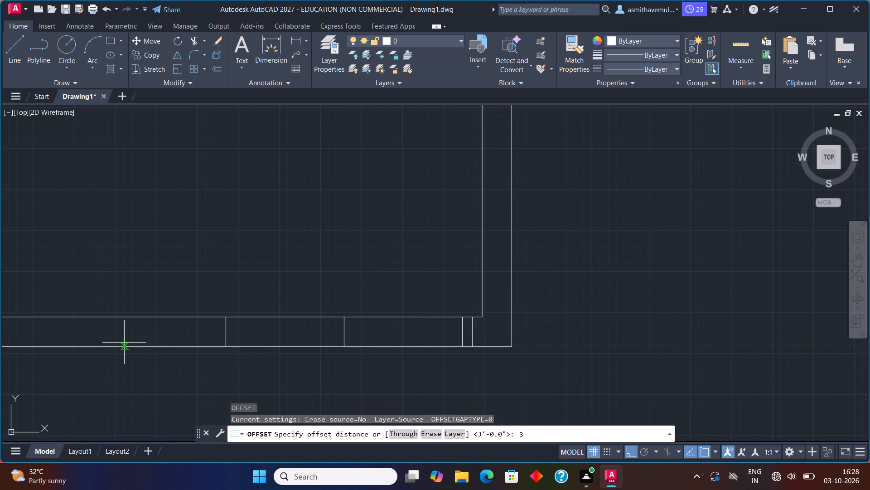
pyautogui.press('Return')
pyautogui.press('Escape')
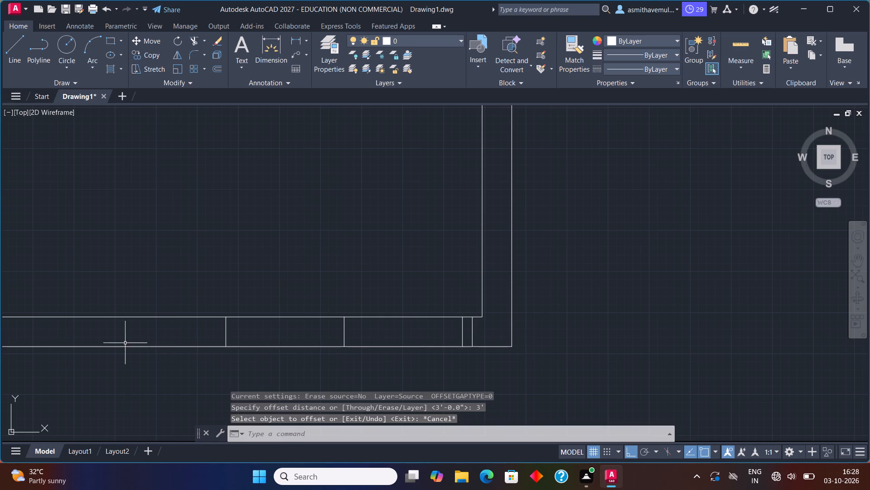
# Offset the westernmost new line across the south wall 3" to the west to form the west jamb.
pyautogui.press('o')
pyautogui.press('Return')
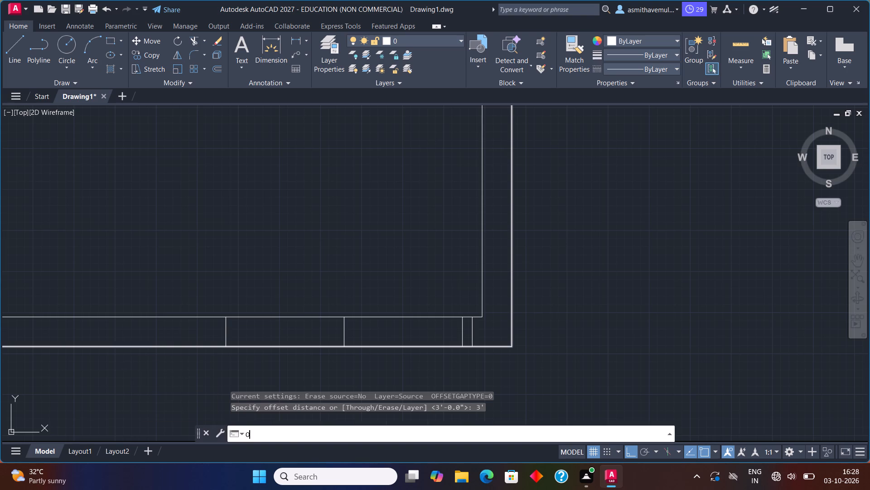
pyautogui.press('3')
pyautogui.hotkey('shift', '"')
pyautogui.press('Return')
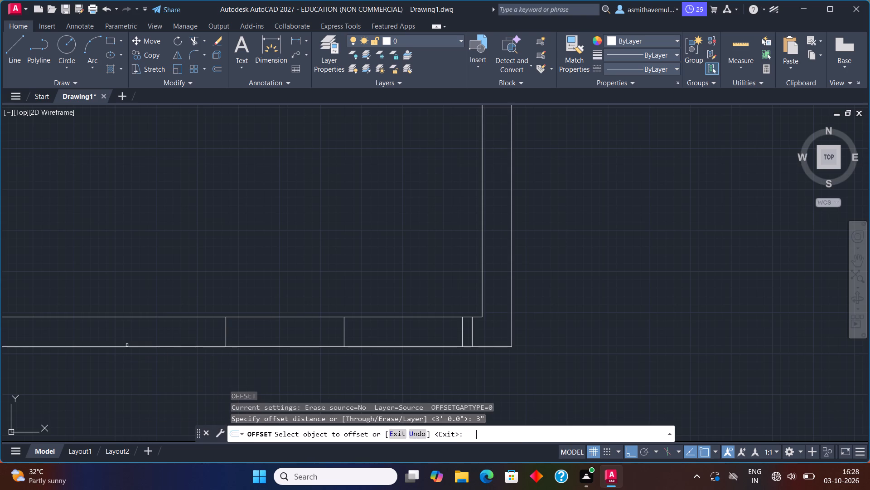
pyautogui.click(226, 330)
pyautogui.click(212, 328)
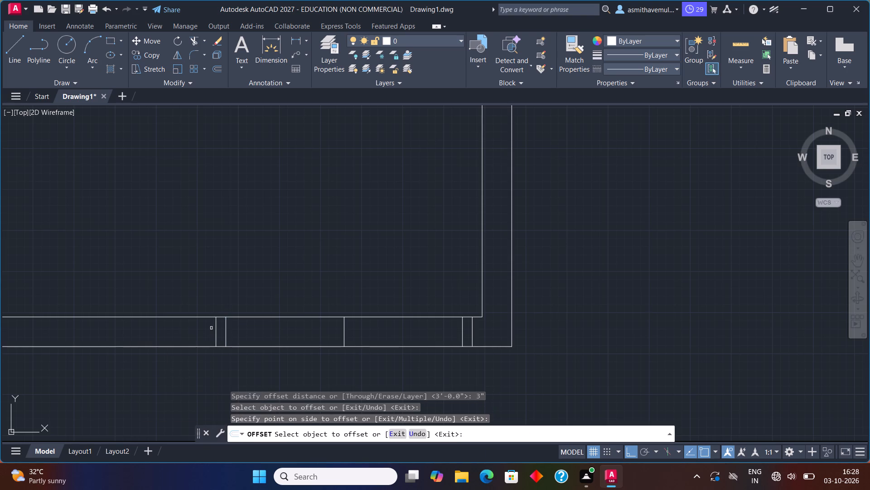
pyautogui.press('Escape')
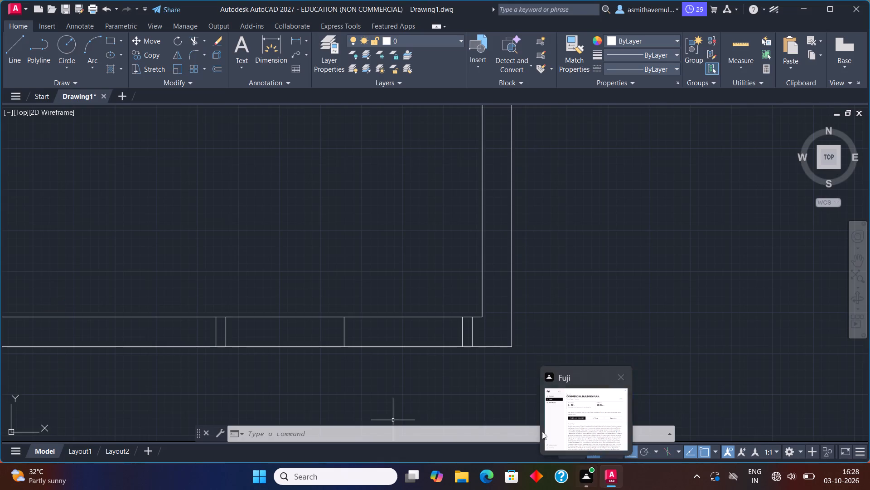
# Trim the south wall's inner and outer face lines between the two jambs, on both sides of the centre line.
pyautogui.moveTo(368, 350); pyautogui.dragTo(483, 282, button='middle')
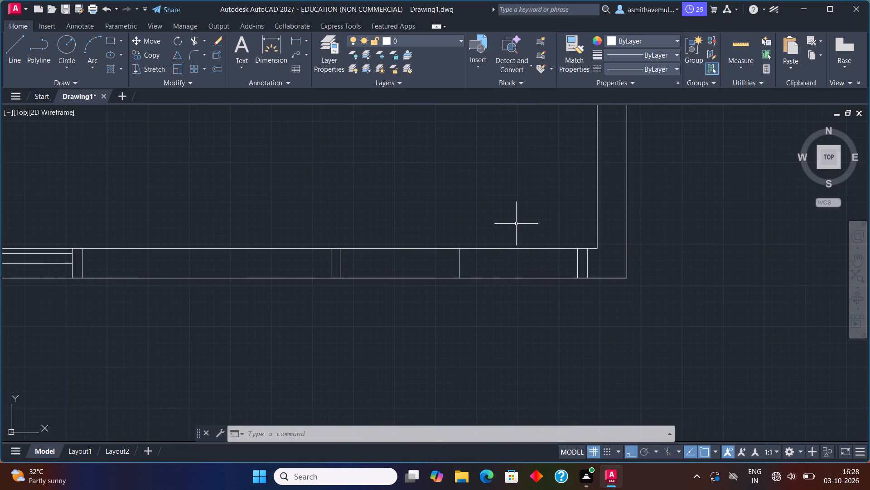
pyautogui.write('TRIM')
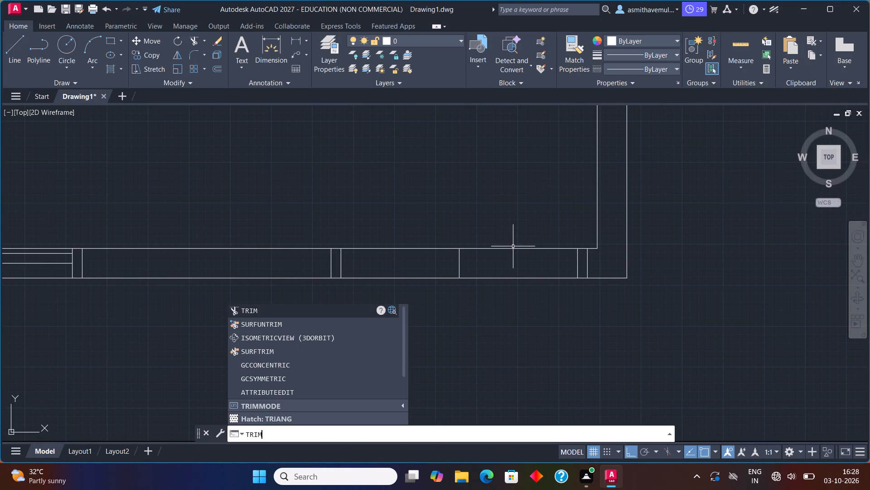
pyautogui.press('Return')
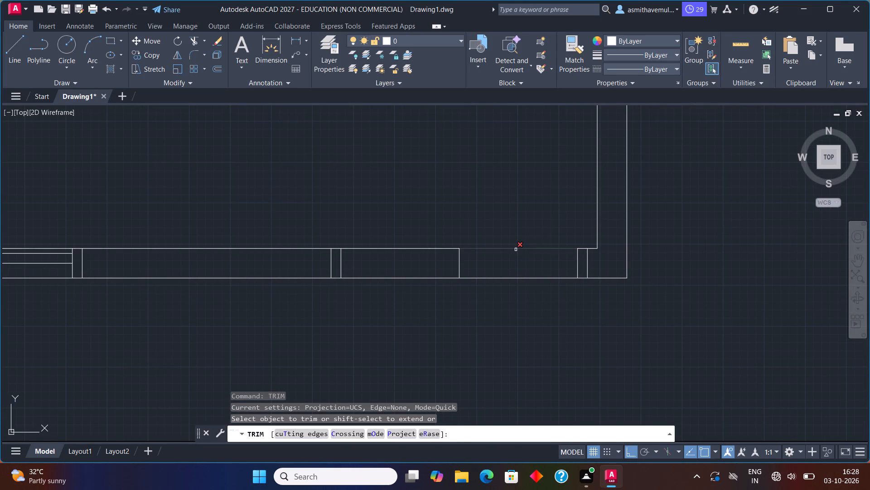
pyautogui.click(516, 250)
pyautogui.click(529, 278)
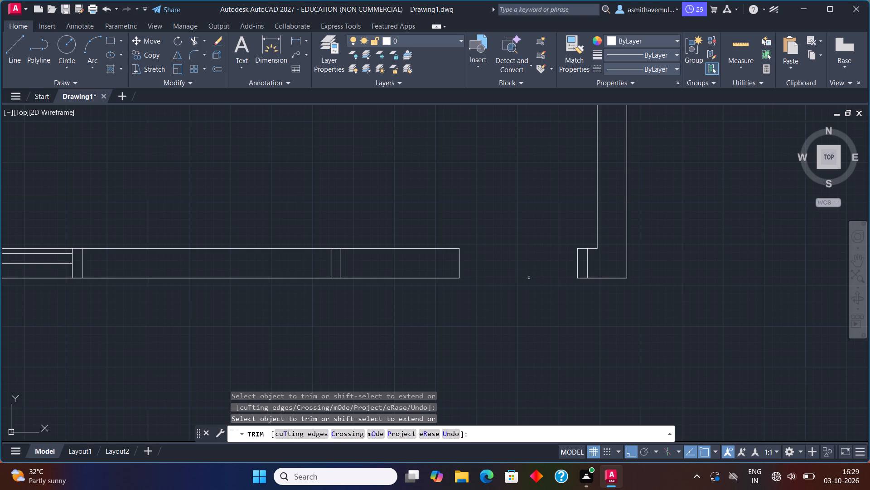
pyautogui.click(448, 249)
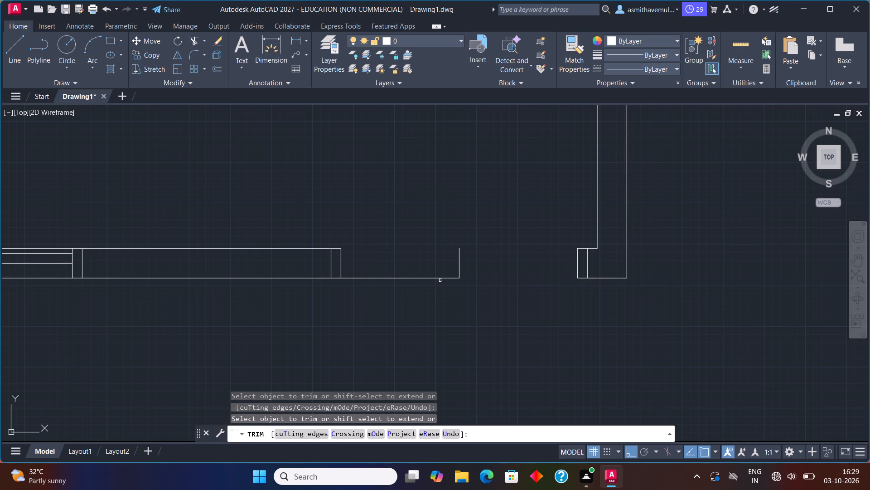
pyautogui.click(440, 279)
pyautogui.press('Escape')
# Draw the west door leaf as a 3" by 3' rectangle rising north from the west jamb's inner-face corner at the opening.
pyautogui.moveTo(433, 273); pyautogui.dragTo(405, 364, button='middle')
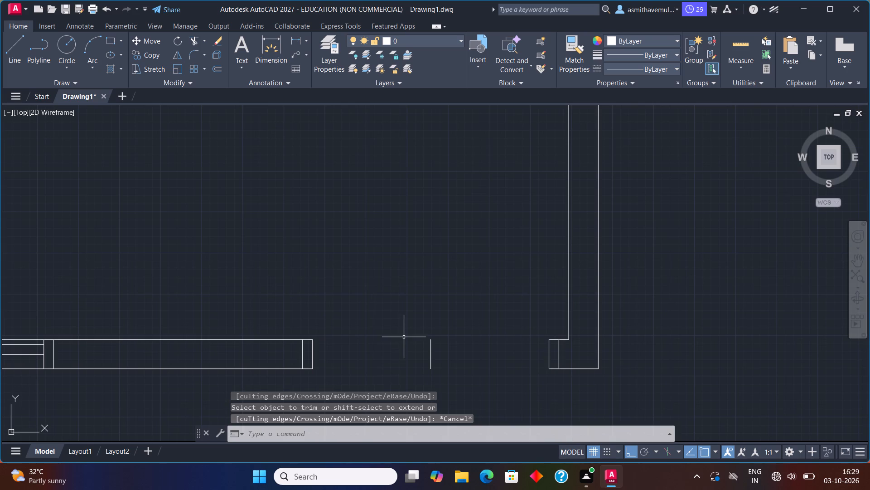
pyautogui.write('REC')
pyautogui.press('Return')
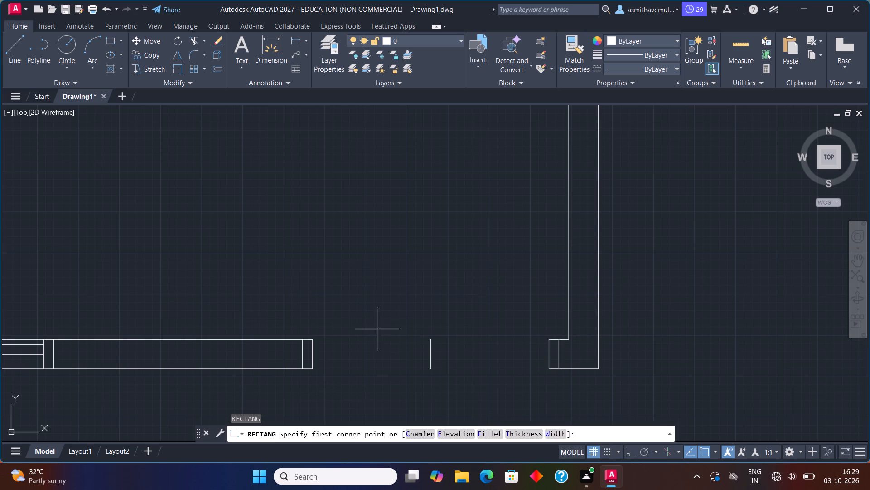
pyautogui.click(314, 343)
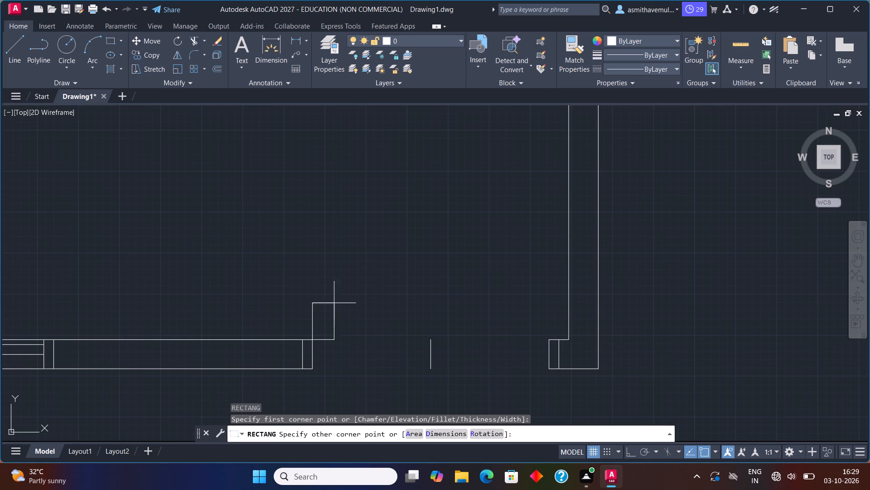
pyautogui.press('d')
pyautogui.press('Return')
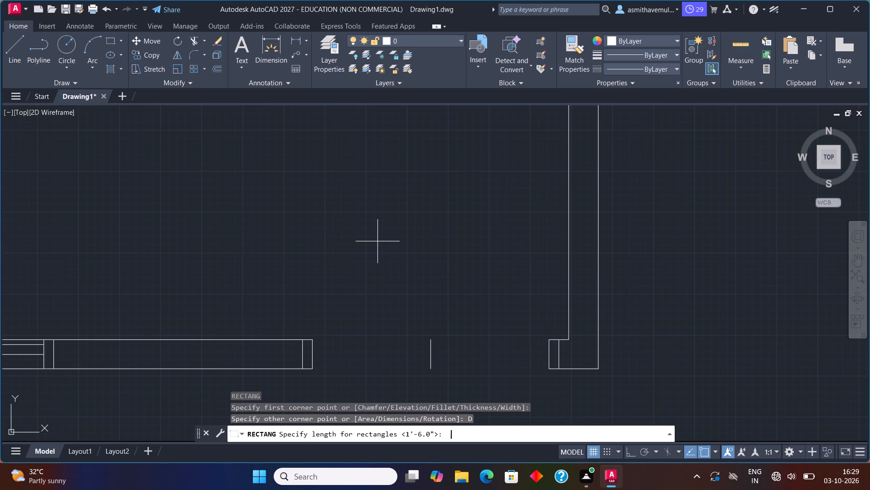
pyautogui.press('3')
pyautogui.hotkey('shift', '"')
pyautogui.press('Return')
pyautogui.write("3'")
pyautogui.press('Return')
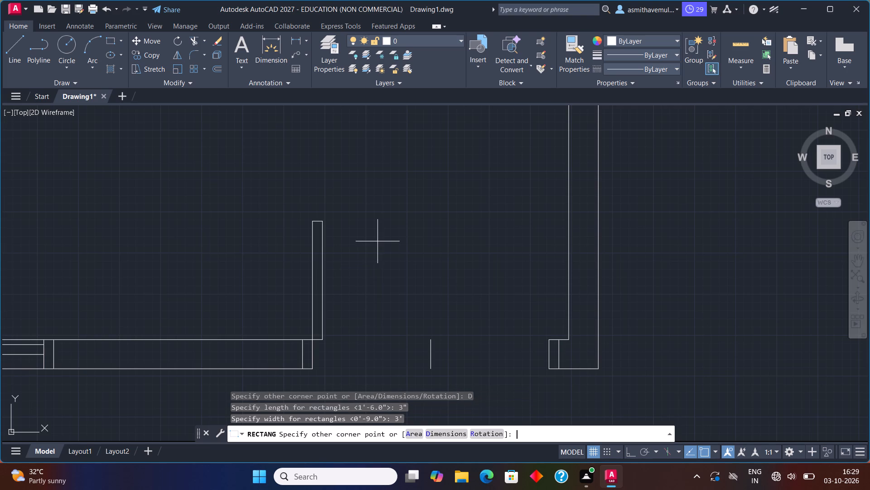
pyautogui.click(377, 242)
# Draw the west leaf's swing as a three-point arc through its two top corners, ending at the centre line's north end.
pyautogui.write('AR')
pyautogui.press('c')
pyautogui.press('Return')
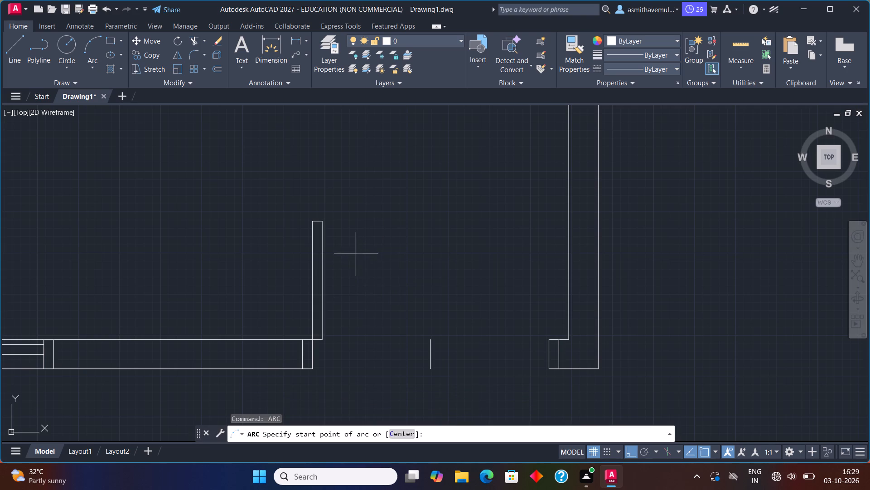
pyautogui.scroll(1, 353, 252)
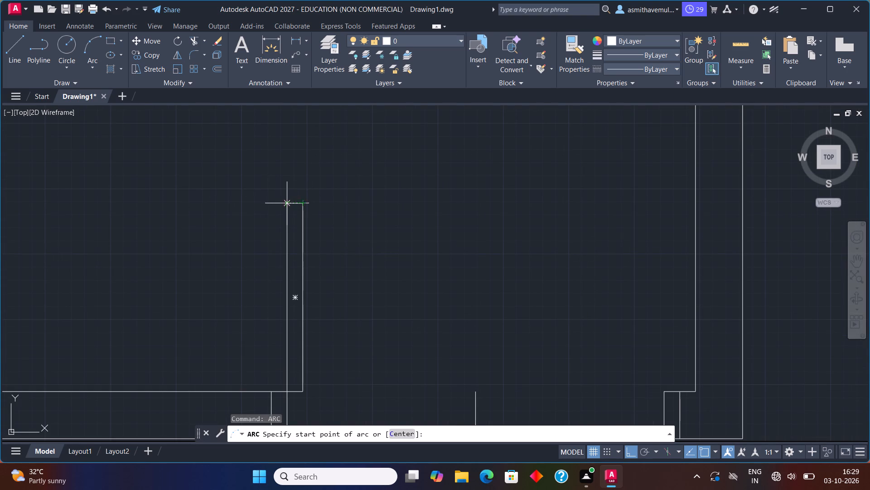
pyautogui.click(288, 202)
pyautogui.click(304, 205)
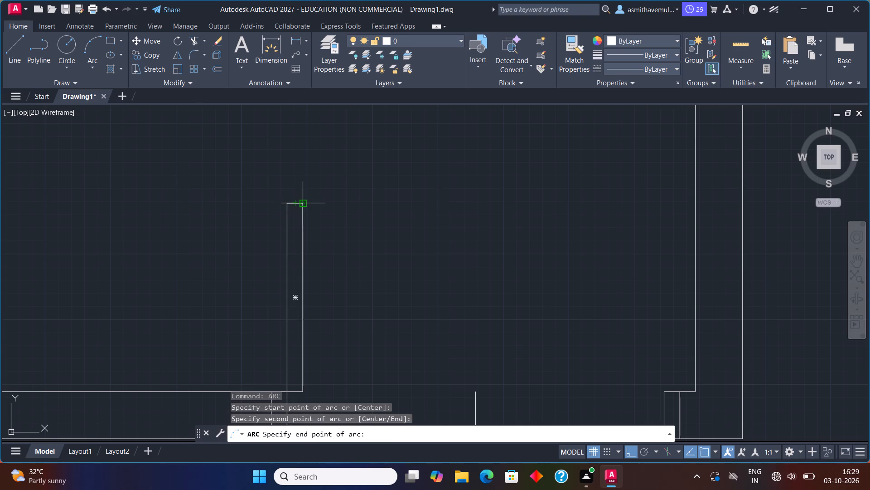
pyautogui.click(475, 392)
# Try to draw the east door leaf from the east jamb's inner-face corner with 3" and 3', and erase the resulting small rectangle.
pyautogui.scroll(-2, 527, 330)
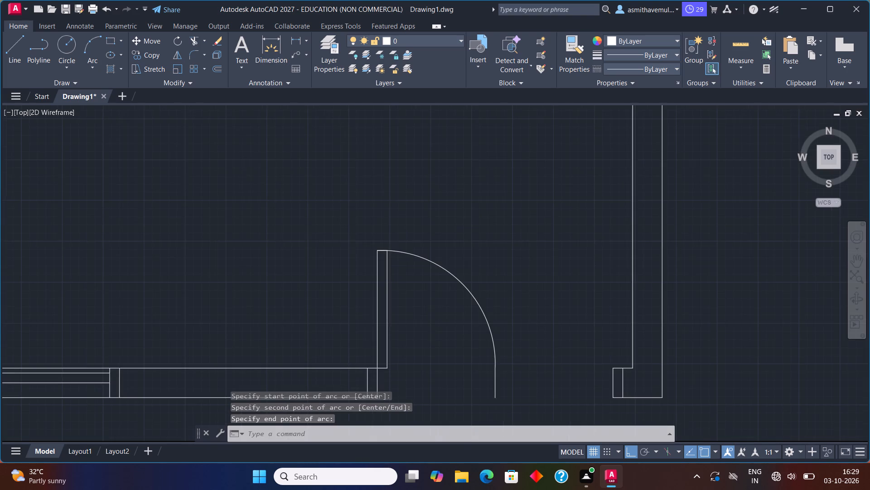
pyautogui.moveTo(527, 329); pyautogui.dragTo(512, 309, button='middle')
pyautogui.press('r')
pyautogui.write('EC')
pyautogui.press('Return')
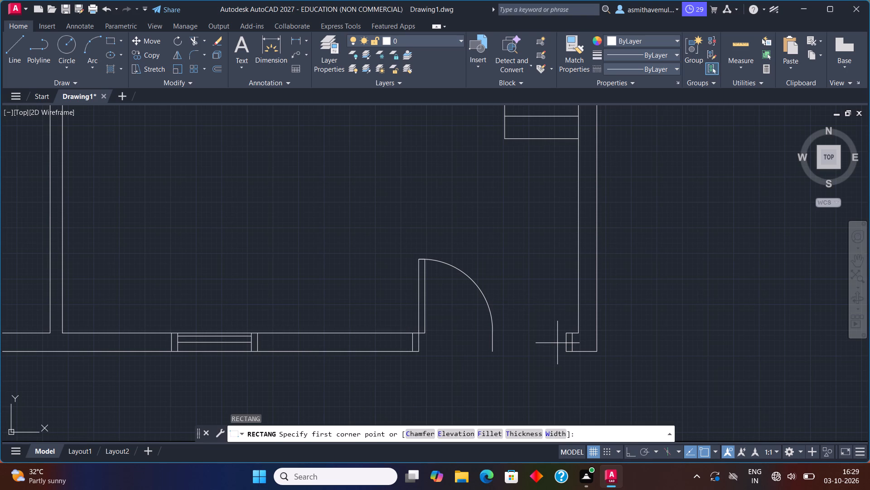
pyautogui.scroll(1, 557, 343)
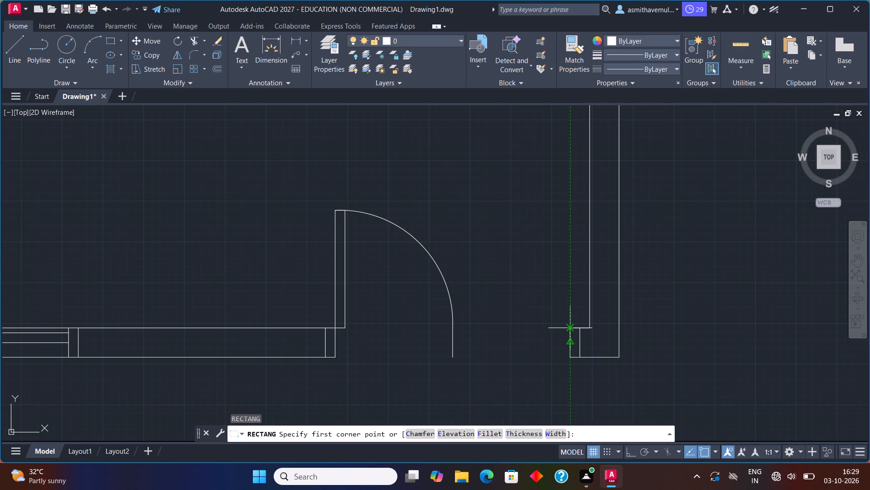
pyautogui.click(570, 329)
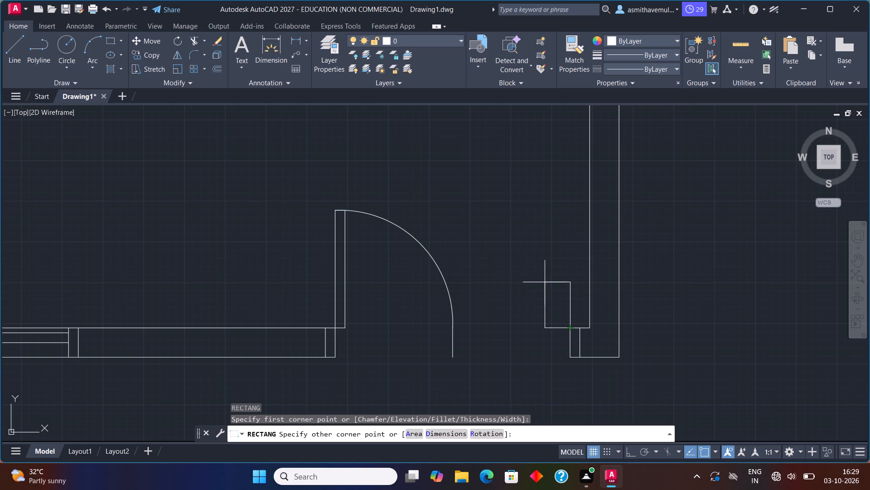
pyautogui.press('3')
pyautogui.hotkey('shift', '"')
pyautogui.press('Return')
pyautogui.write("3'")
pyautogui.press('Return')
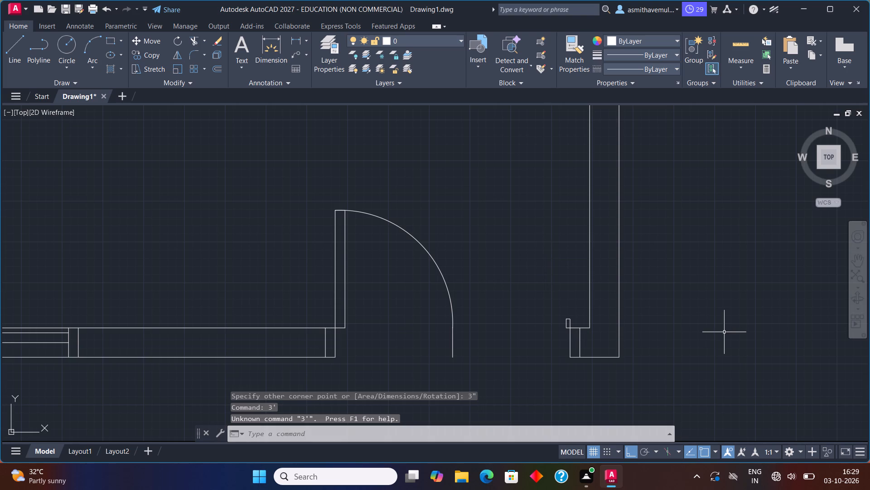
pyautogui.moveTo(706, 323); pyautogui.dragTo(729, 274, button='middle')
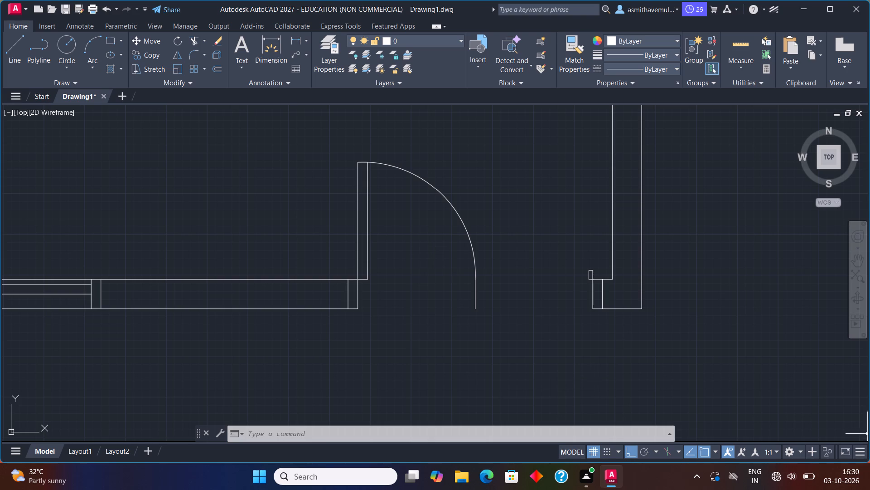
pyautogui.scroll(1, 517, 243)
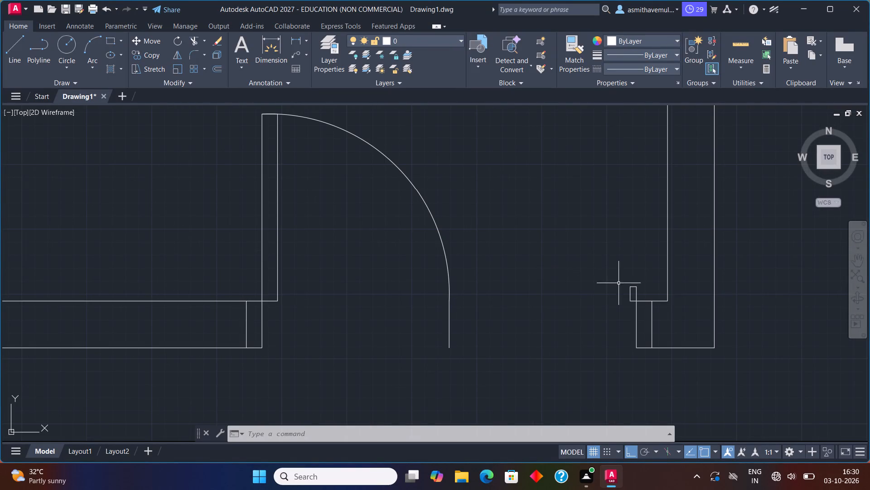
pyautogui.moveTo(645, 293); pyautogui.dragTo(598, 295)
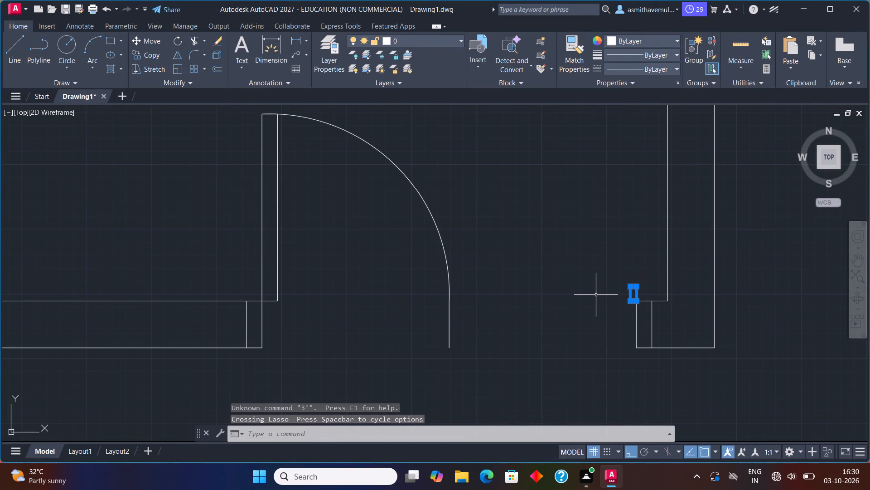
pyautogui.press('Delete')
# Draw the east door leaf as a 3" by 3' rectangle extending north and west from the east jamb's inner-face corner.
pyautogui.write('REC')
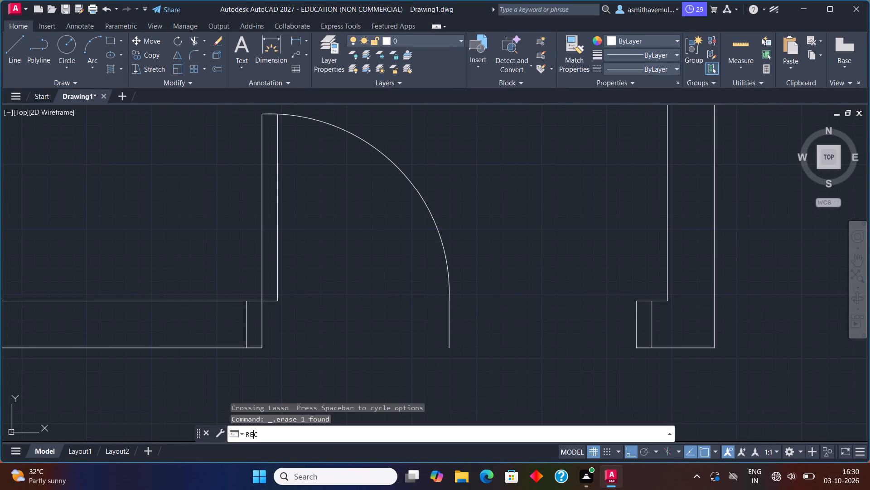
pyautogui.press('Return')
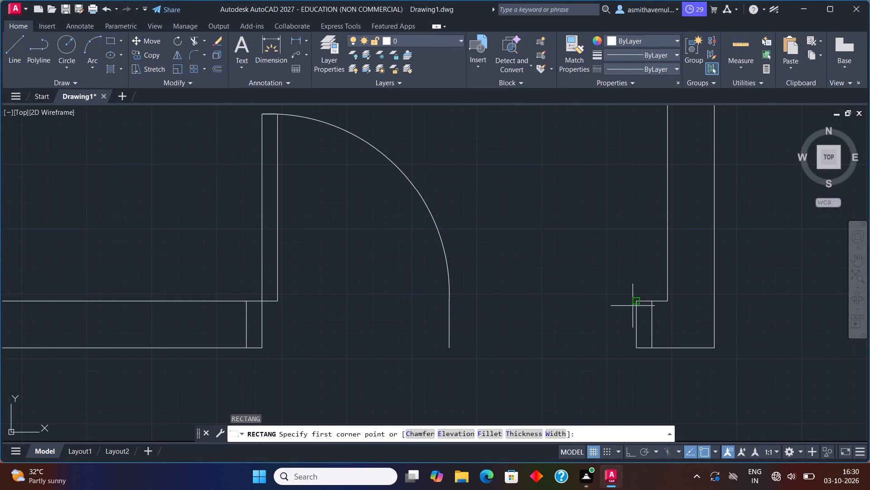
pyautogui.click(634, 303)
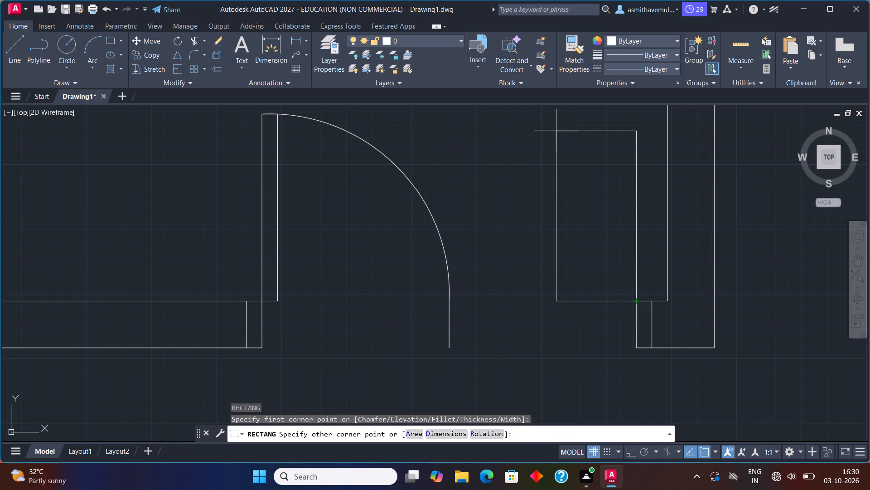
pyautogui.press('d')
pyautogui.press('Return')
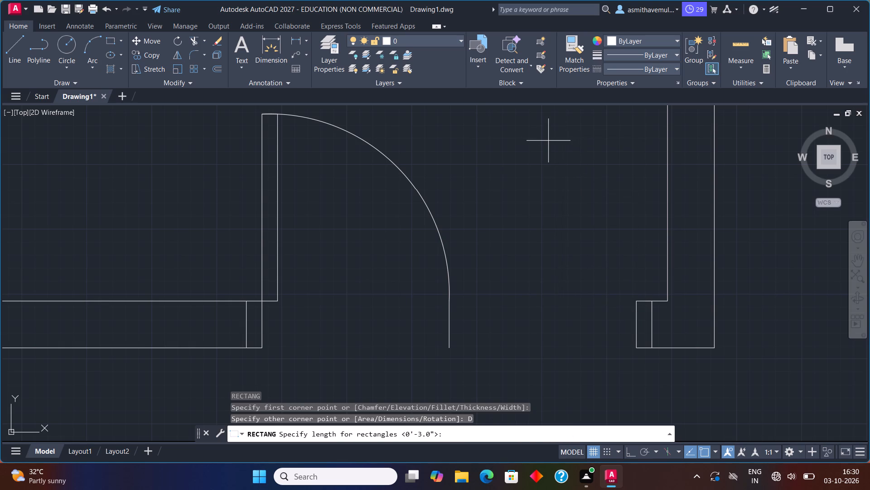
pyautogui.press('3')
pyautogui.hotkey('shift', '"')
pyautogui.press('Return')
pyautogui.press('3')
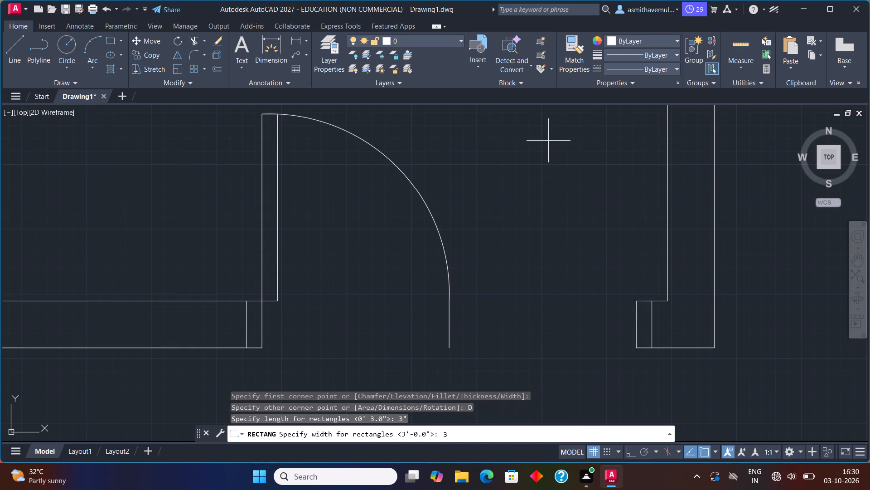
pyautogui.press("'")
pyautogui.press('Return')
pyautogui.click(548, 141)
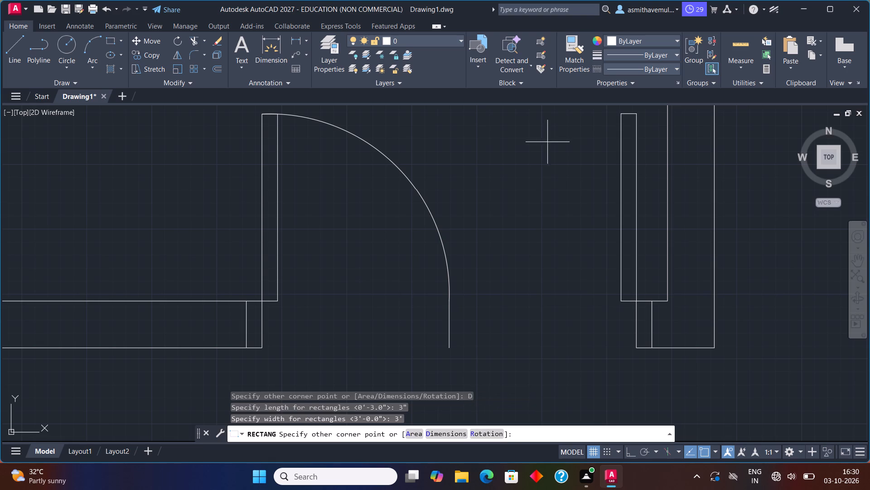
pyautogui.moveTo(558, 177); pyautogui.dragTo(524, 221, button='middle')
pyautogui.click(524, 221)
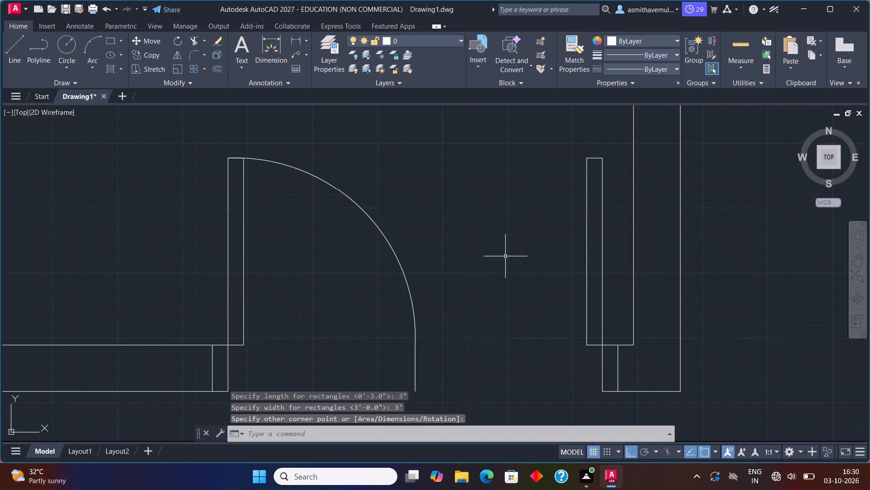
# Draw the east leaf's swing as a three-point arc through its two top corners, ending at the centre line's north end.
pyautogui.press('a')
pyautogui.press('r')
pyautogui.press('c')
pyautogui.press('Return')
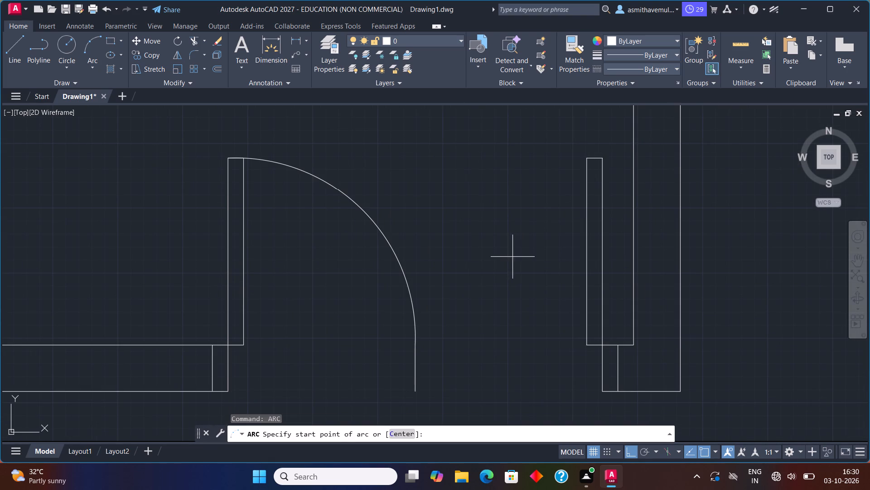
pyautogui.click(605, 159)
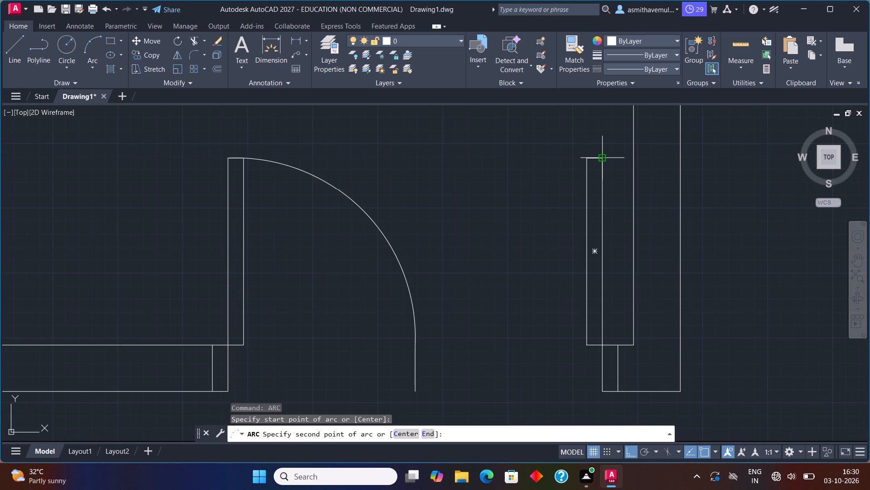
pyautogui.click(585, 158)
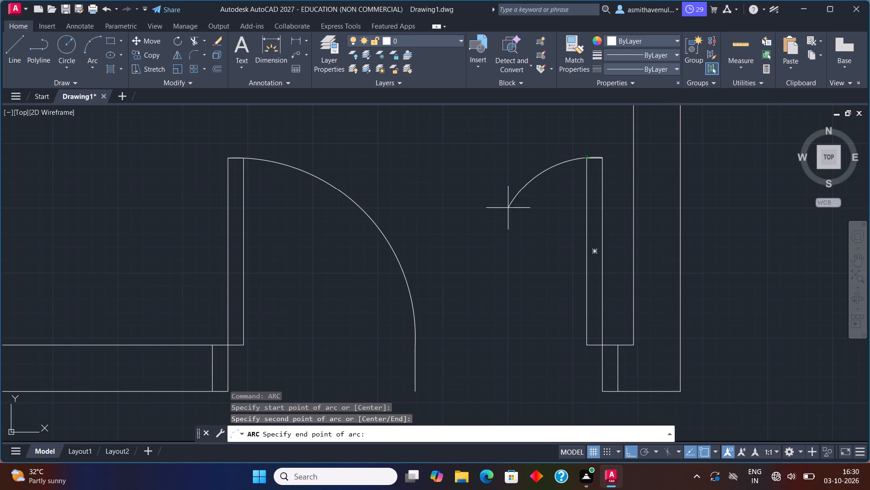
pyautogui.click(414, 349)
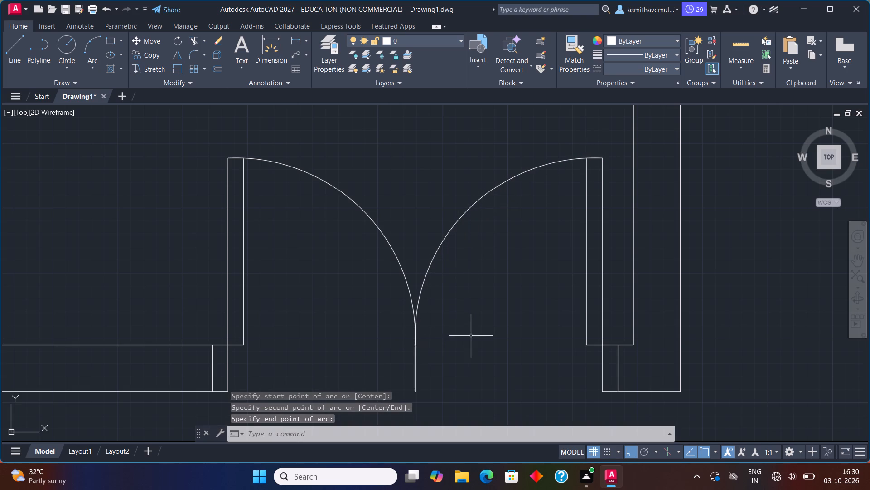
# Erase the centre line between the two door leaves in the south wall opening.
pyautogui.moveTo(461, 375); pyautogui.dragTo(276, 335)
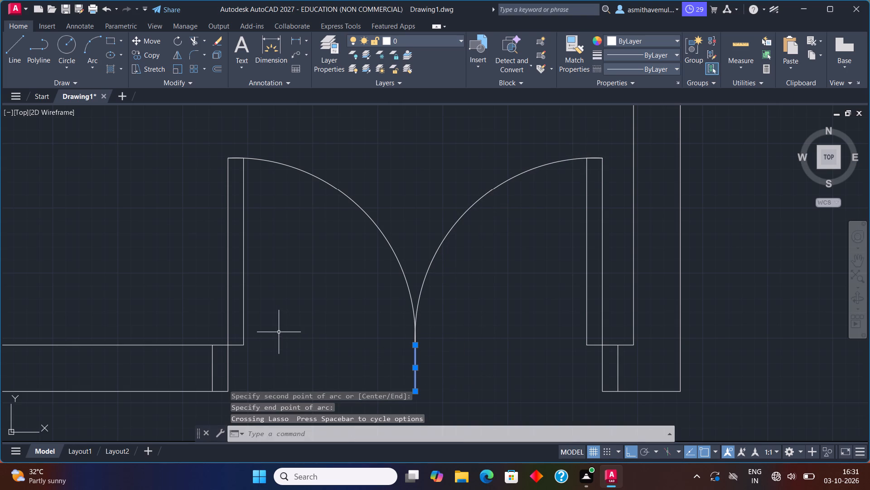
pyautogui.press('Delete')
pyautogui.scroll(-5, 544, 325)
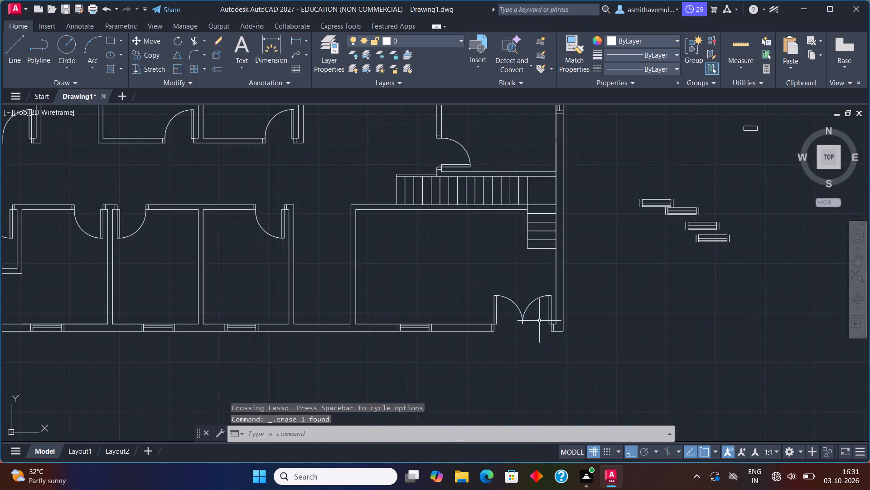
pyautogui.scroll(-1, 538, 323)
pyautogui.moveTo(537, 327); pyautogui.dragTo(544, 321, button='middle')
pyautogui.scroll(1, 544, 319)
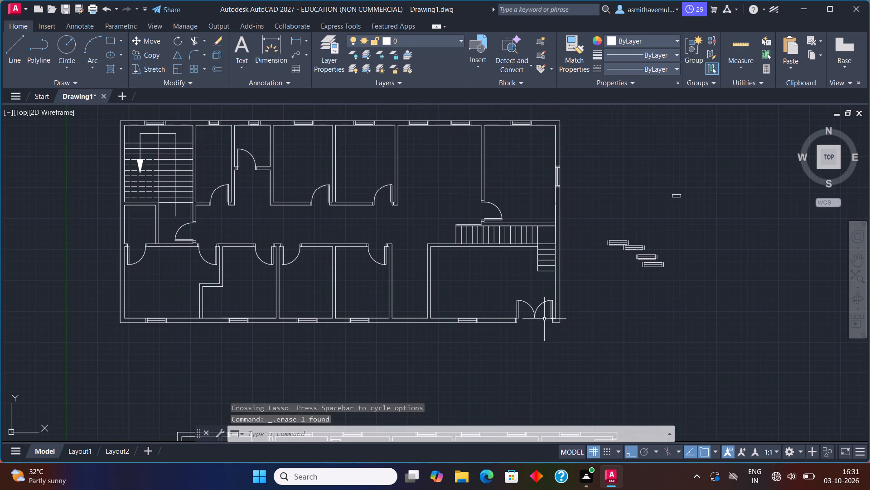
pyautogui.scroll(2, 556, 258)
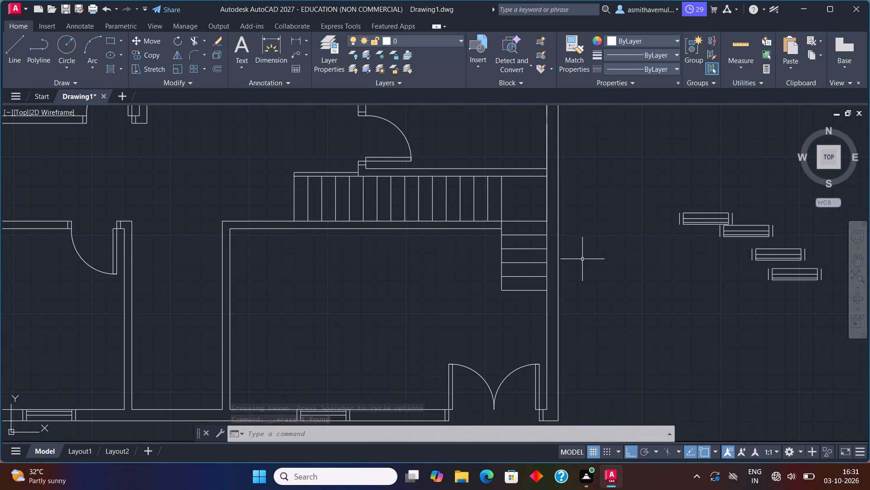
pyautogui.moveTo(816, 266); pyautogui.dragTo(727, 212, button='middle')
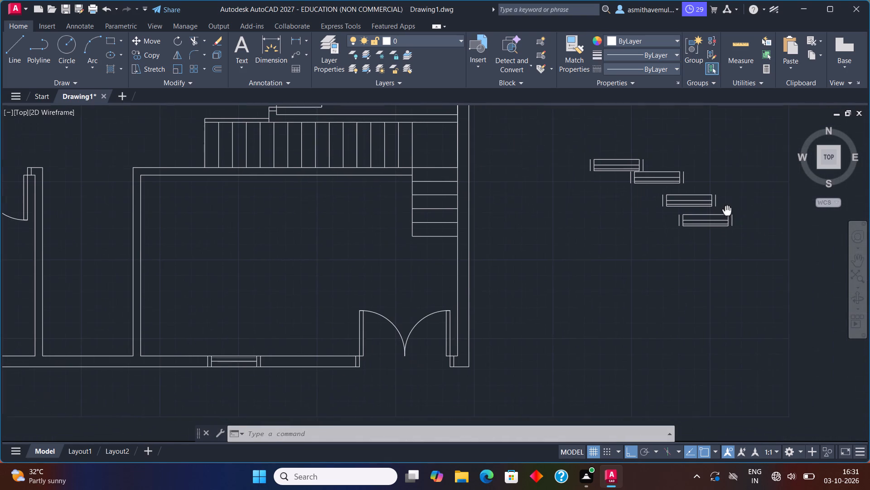
# Move the southernmost spare window copy straight south, clear of the other copies east of the plan.
pyautogui.moveTo(779, 231); pyautogui.dragTo(655, 237)
pyautogui.press('m')
pyautogui.press('Return')
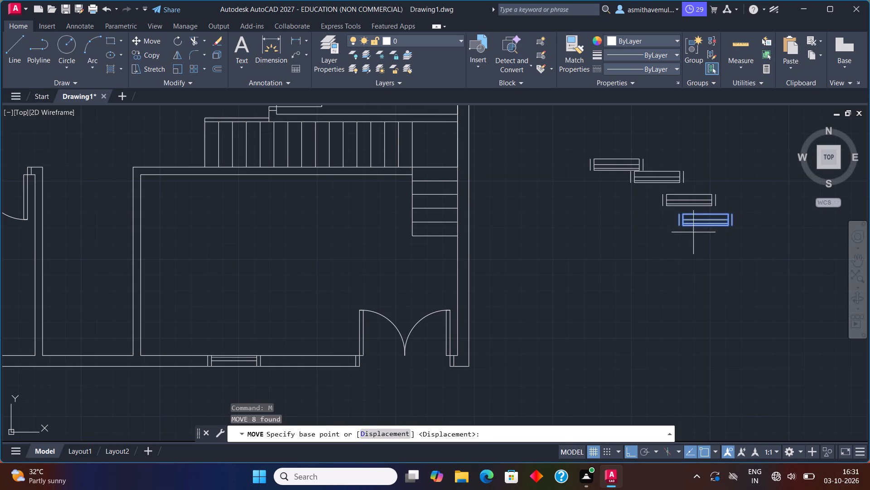
pyautogui.click(697, 230)
pyautogui.click(621, 309)
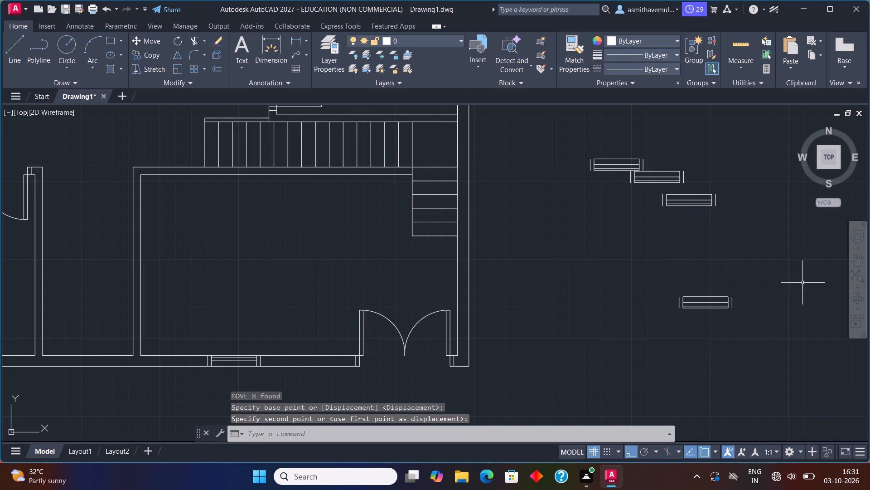
# Rotate the separated window copy 270° about its southeast corner so it stands vertically.
pyautogui.moveTo(801, 289); pyautogui.dragTo(696, 359)
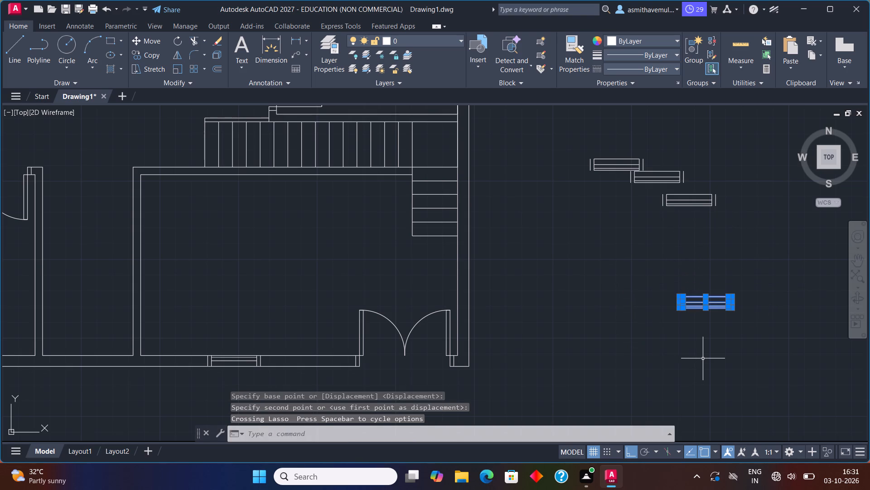
pyautogui.press('r')
pyautogui.press('o')
pyautogui.press('Return')
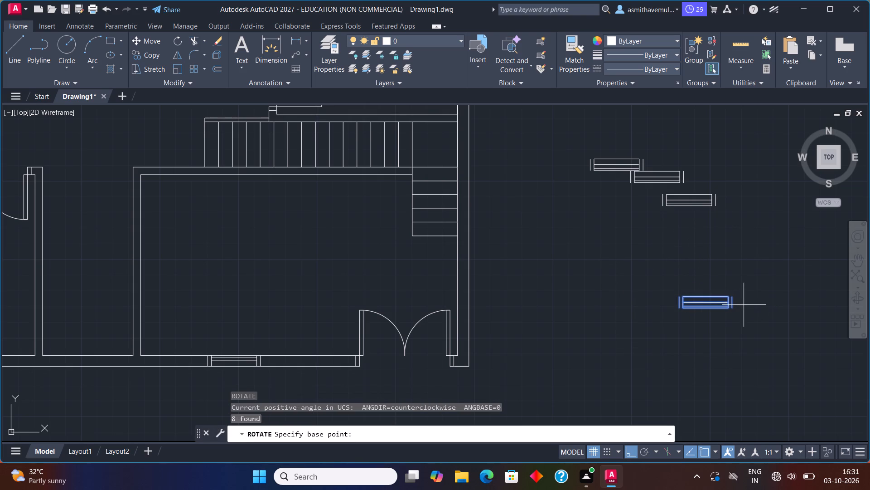
pyautogui.click(731, 306)
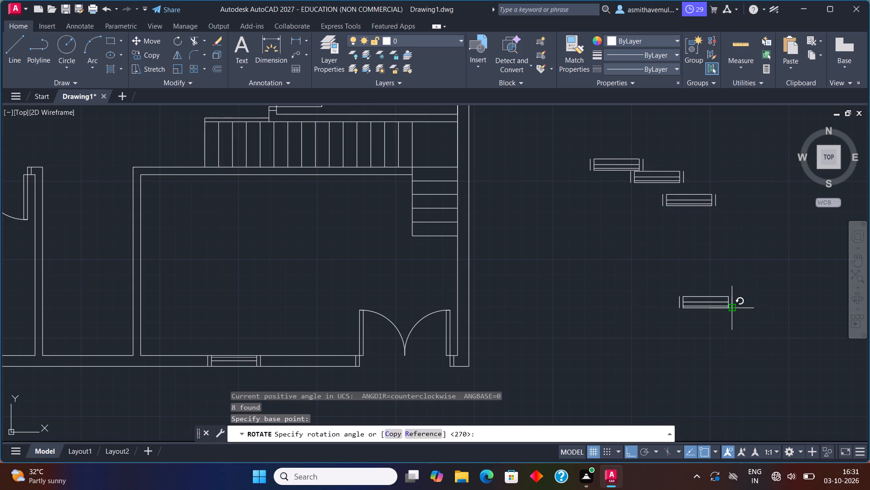
pyautogui.click(719, 327)
# Move the vertical window by its northwest corner onto the east wall's inner face, just south of the staircase, with Ortho off.
pyautogui.moveTo(785, 254); pyautogui.dragTo(780, 250)
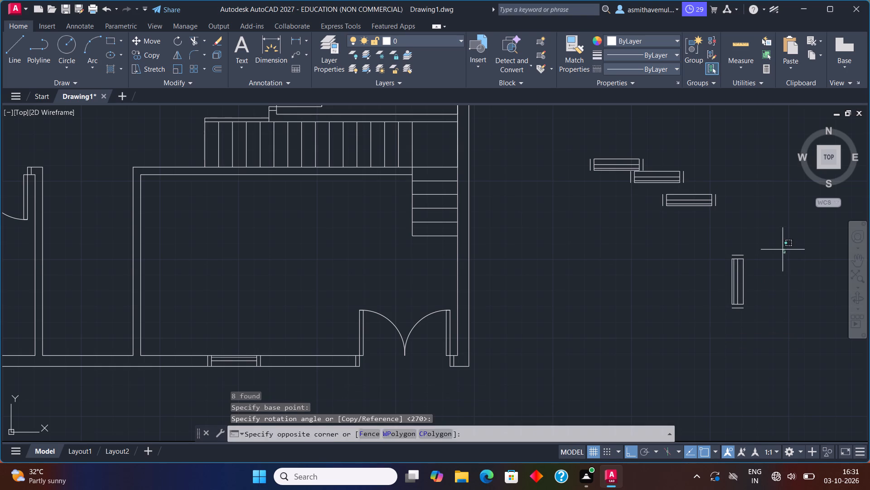
pyautogui.moveTo(780, 250); pyautogui.dragTo(732, 370)
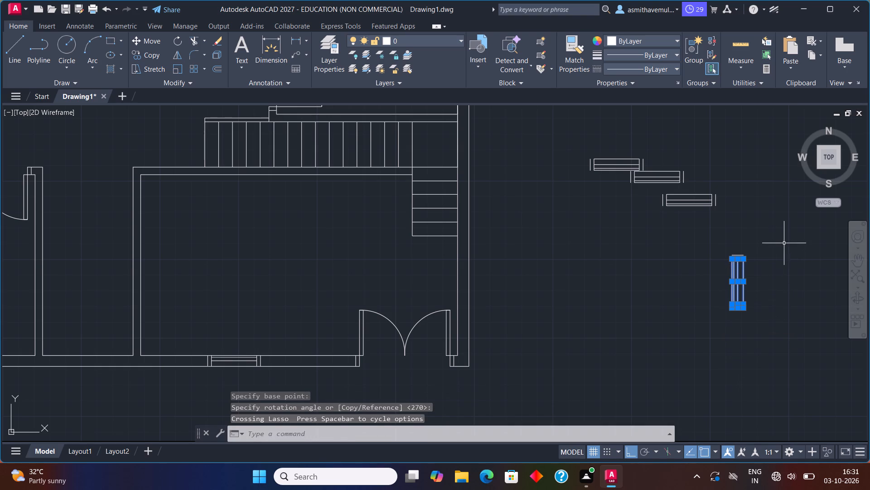
pyautogui.moveTo(785, 240); pyautogui.dragTo(721, 347)
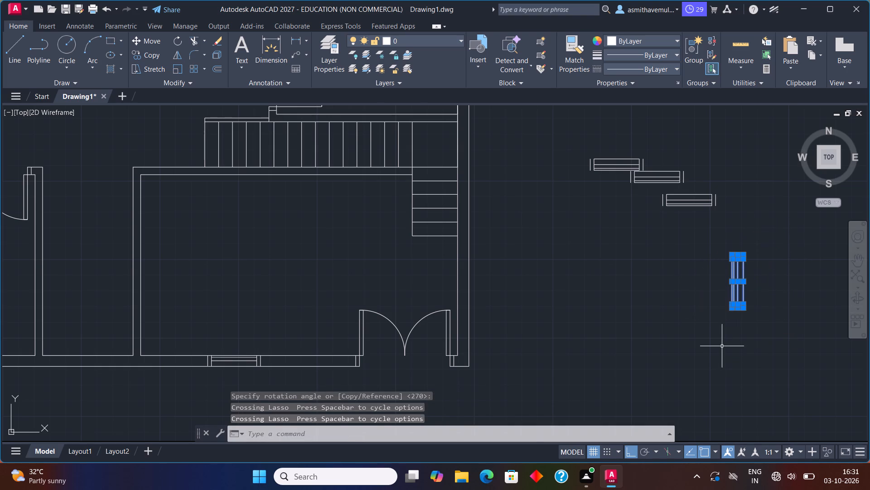
pyautogui.press('m')
pyautogui.press('Return')
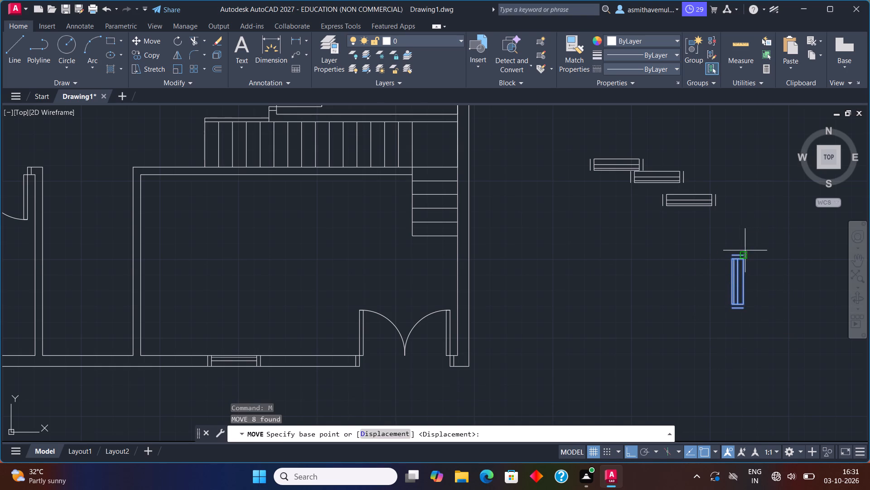
pyautogui.click(729, 254)
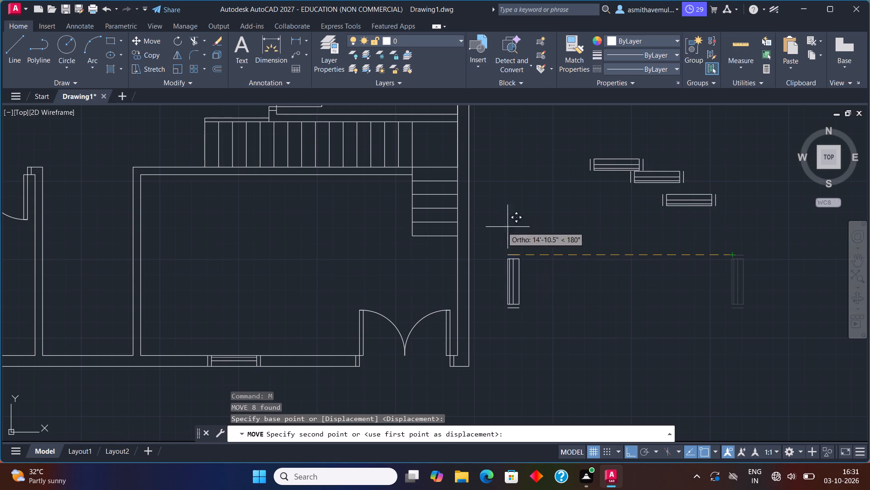
pyautogui.press('F8')
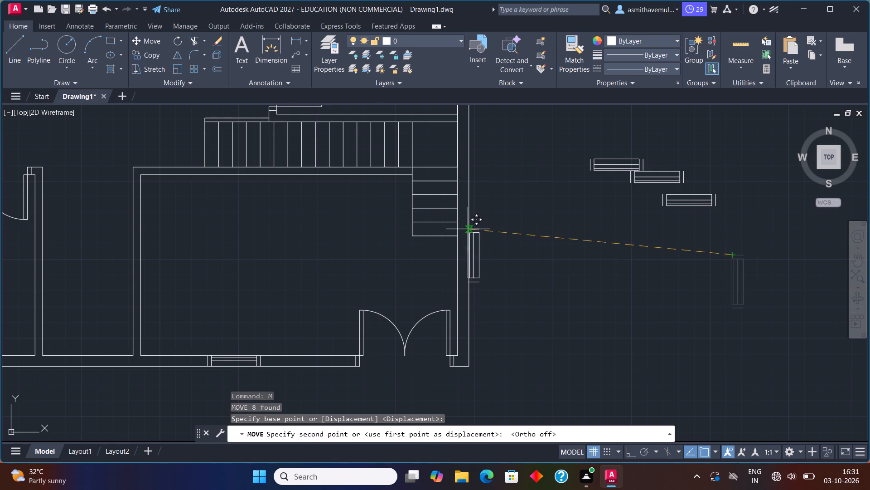
pyautogui.scroll(2, 467, 230)
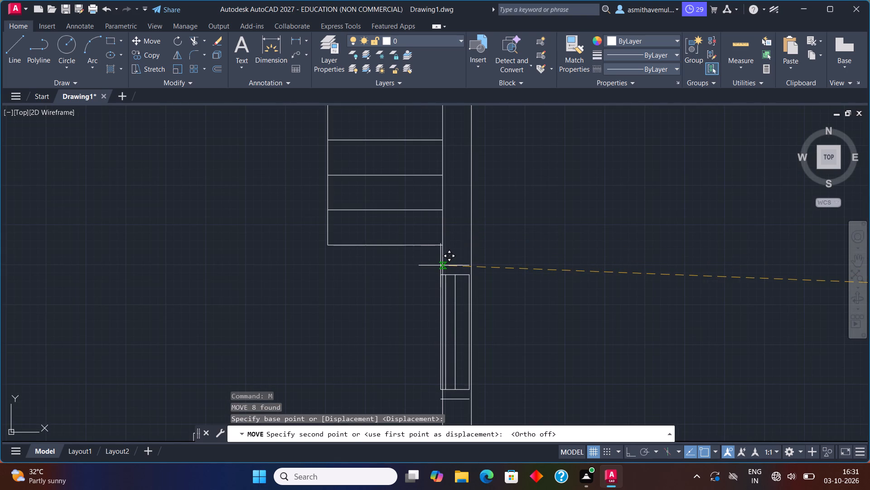
pyautogui.click(443, 266)
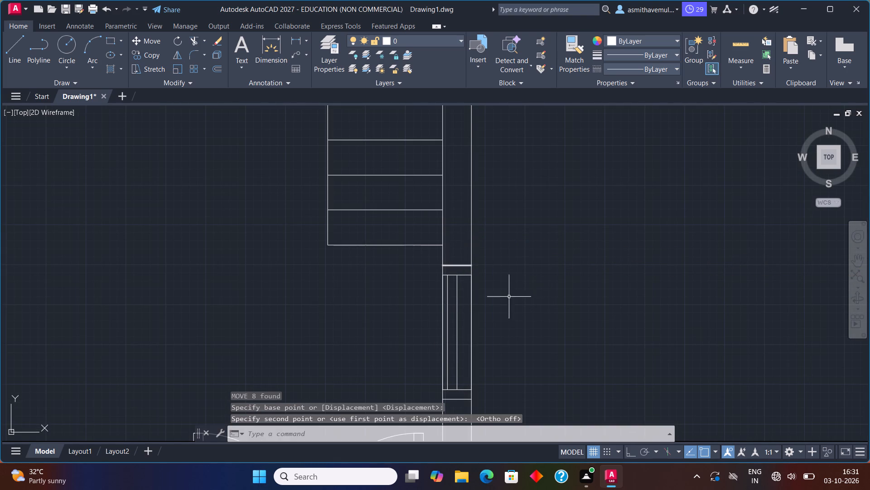
# Erase the new east window's two long side lines that lie along the wall's outer and inner faces.
pyautogui.click(470, 316)
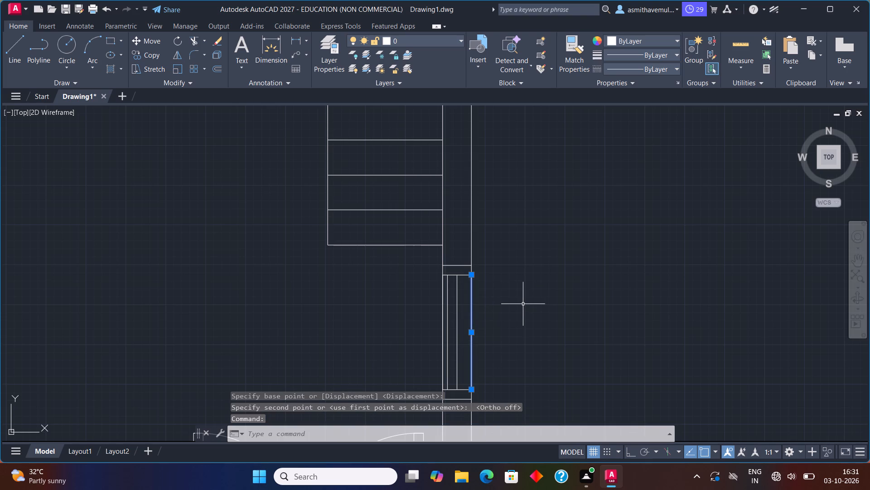
pyautogui.press('Delete')
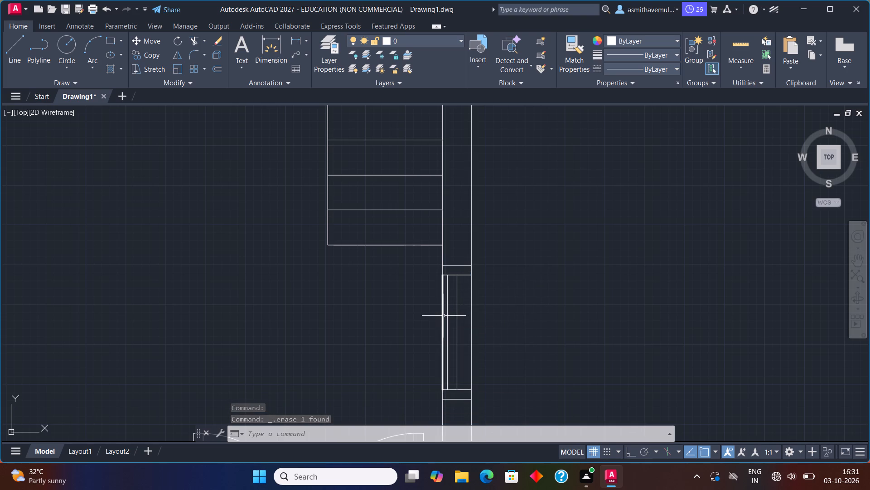
pyautogui.click(443, 315)
pyautogui.press('Delete')
# Erase the remaining spare window copies and the small spare rectangle east of the plan.
pyautogui.scroll(-3, 525, 298)
pyautogui.moveTo(525, 293); pyautogui.dragTo(537, 283, button='middle')
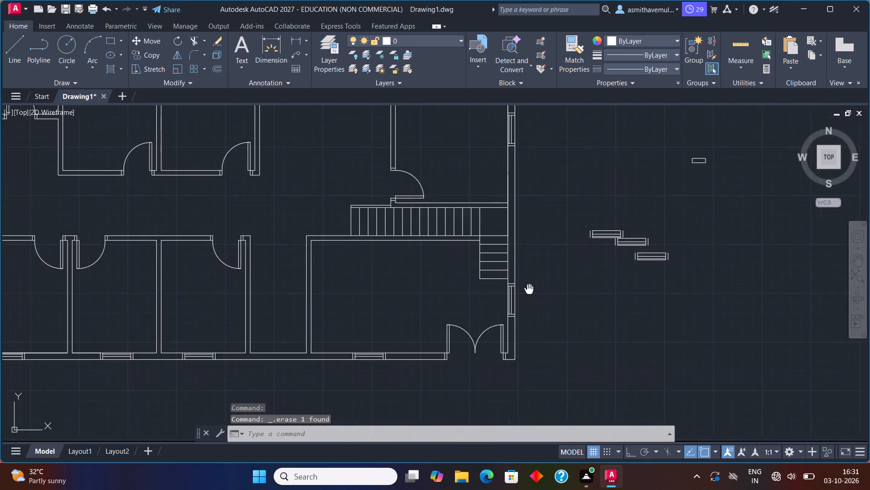
pyautogui.moveTo(537, 283); pyautogui.dragTo(562, 258, button='middle')
pyautogui.scroll(-1, 608, 229)
pyautogui.scroll(1, 606, 230)
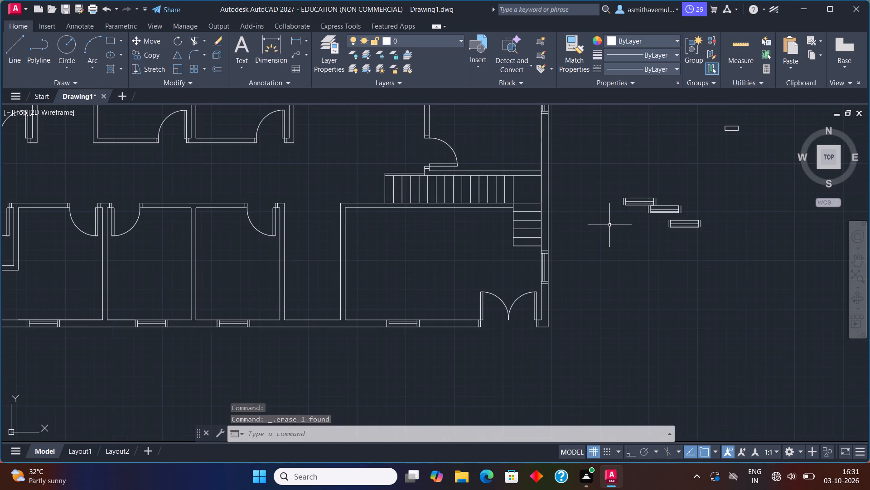
pyautogui.moveTo(635, 185); pyautogui.dragTo(619, 189)
pyautogui.scroll(-1, 617, 189)
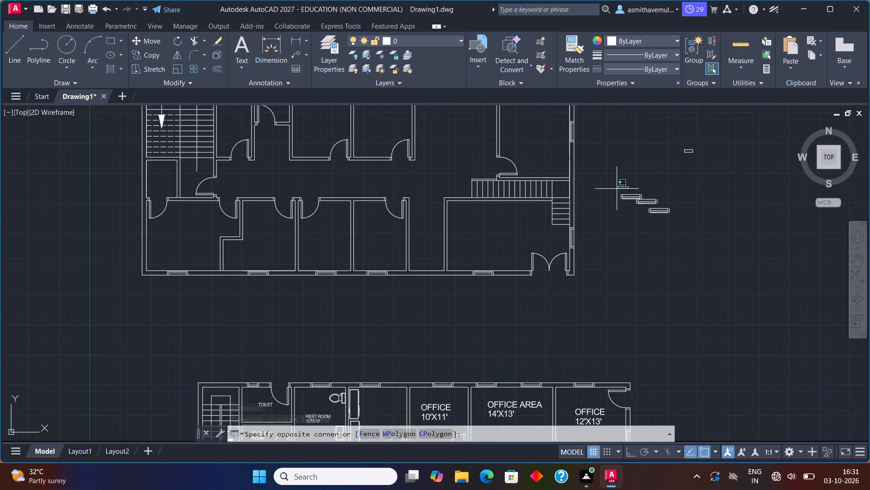
pyautogui.click(641, 311)
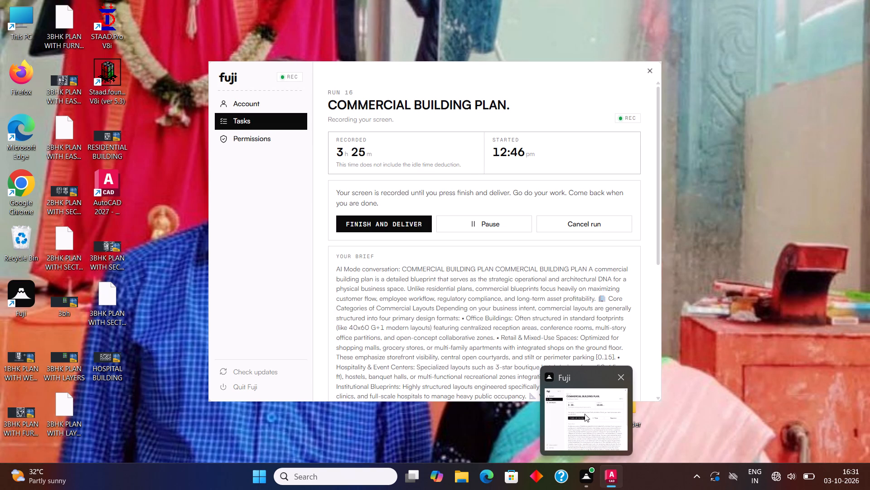
pyautogui.scroll(-2, 606, 310)
pyautogui.scroll(1, 606, 285)
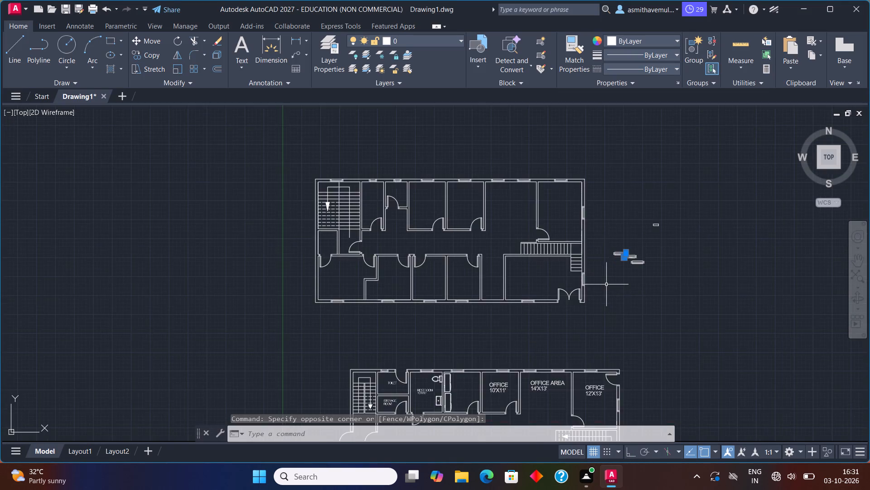
pyautogui.scroll(2, 606, 283)
pyautogui.press('Delete')
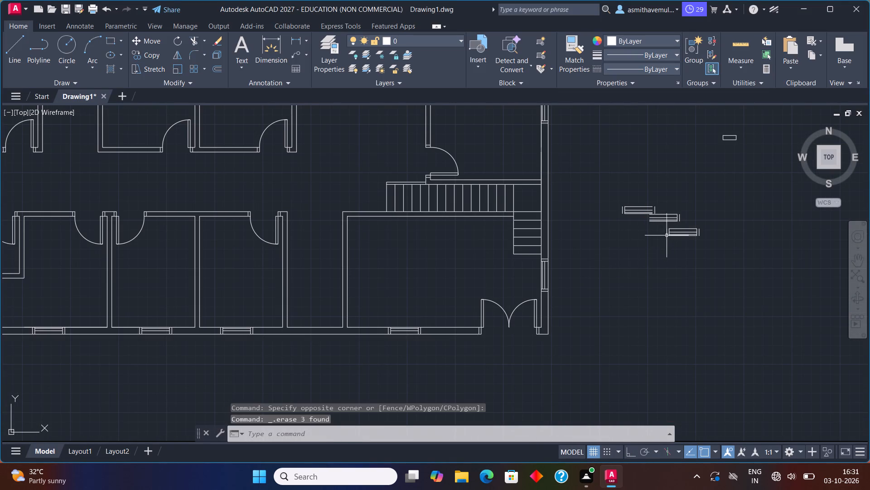
pyautogui.moveTo(769, 133); pyautogui.dragTo(692, 278)
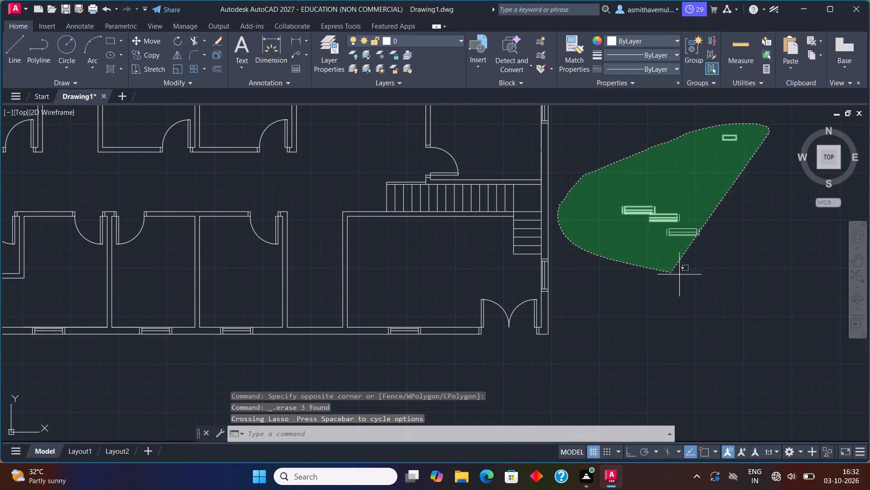
pyautogui.moveTo(692, 278); pyautogui.dragTo(740, 287)
pyautogui.press('Delete')
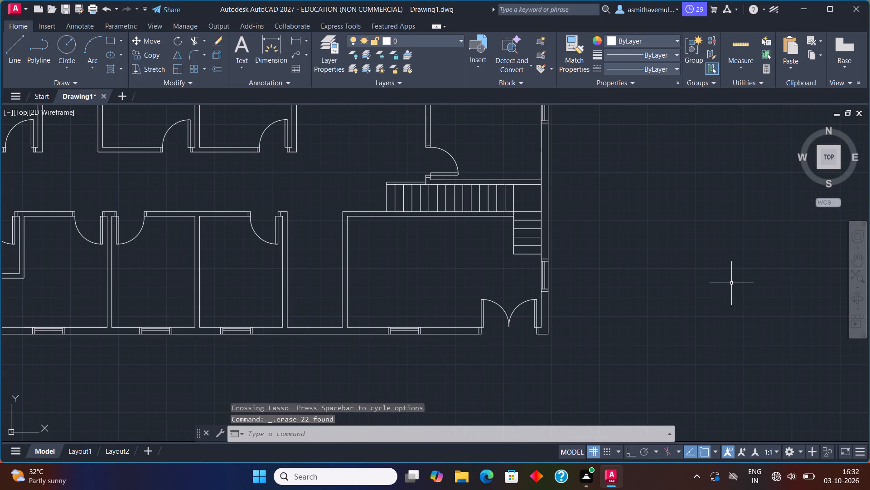
# Insert the Sink-single - 30 in top block from DesignCenter's Kitchens.dwg into the empty area east of the plan.
pyautogui.hotkey('ctrl', '2')
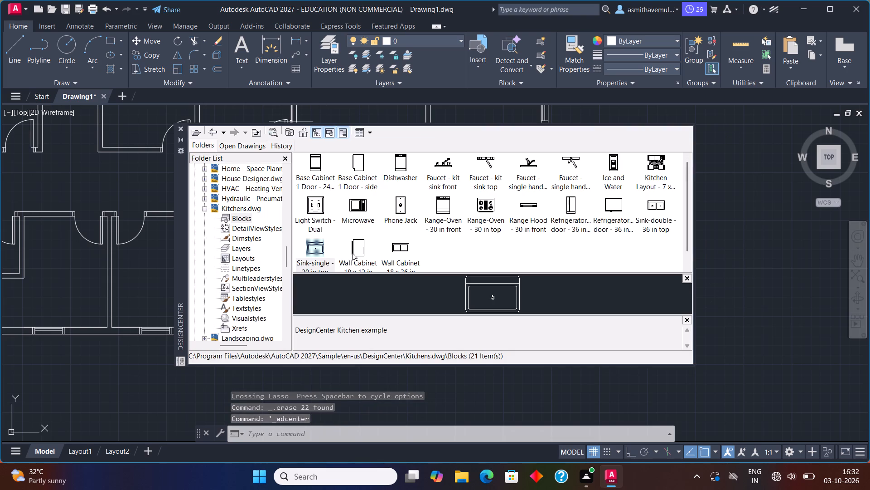
pyautogui.moveTo(311, 254); pyautogui.dragTo(747, 282)
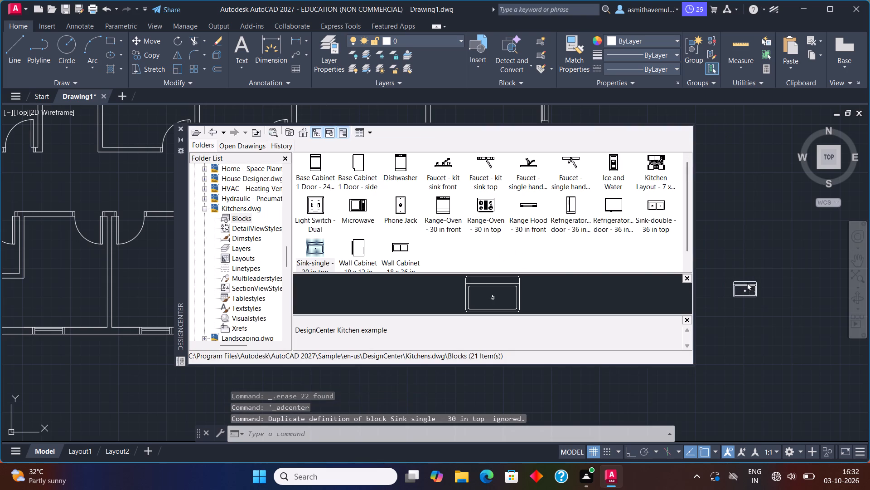
pyautogui.moveTo(747, 282); pyautogui.dragTo(747, 282)
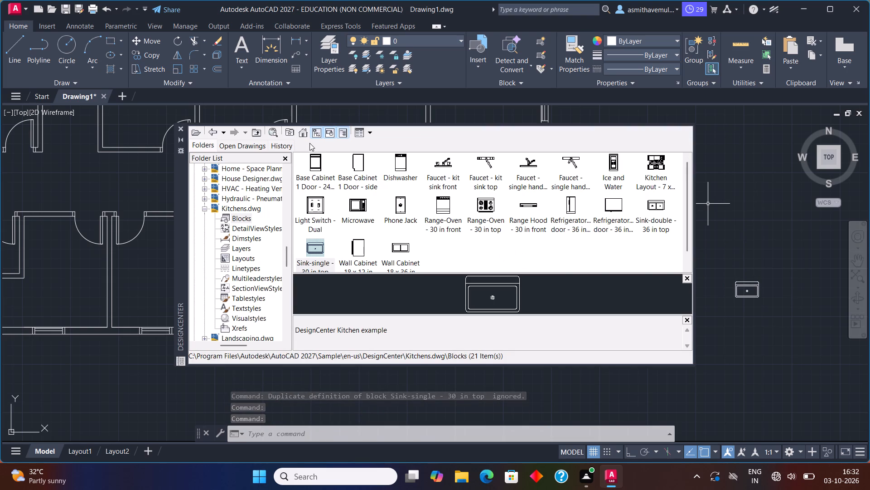
# Insert the Toilet - top block from DesignCenter's House Designer.dwg north of the sink, and close DesignCenter.
pyautogui.doubleClick(304, 132)
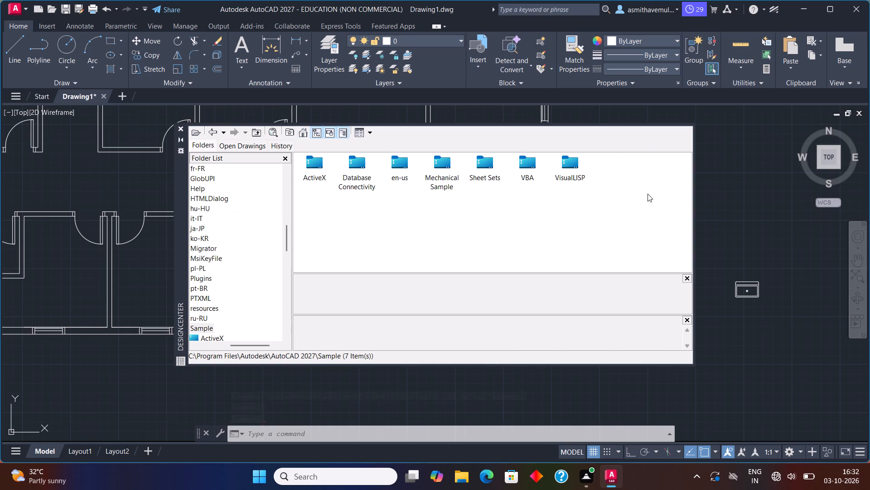
pyautogui.doubleClick(406, 171)
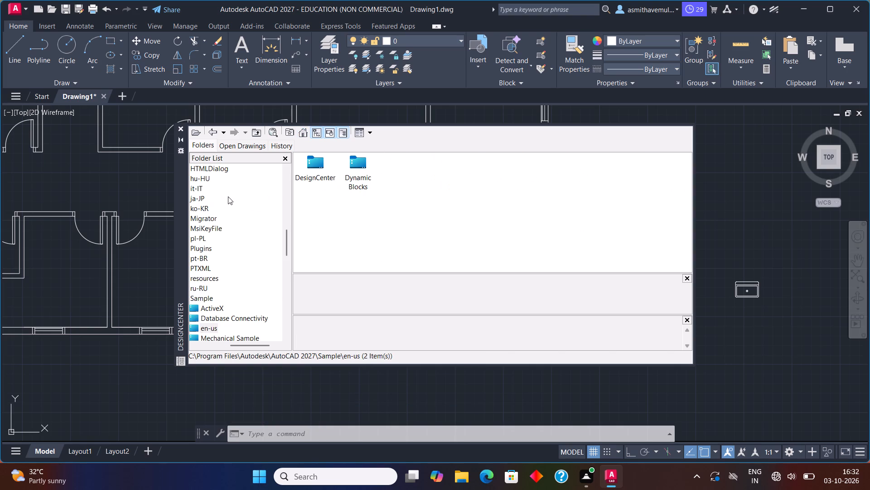
pyautogui.doubleClick(314, 168)
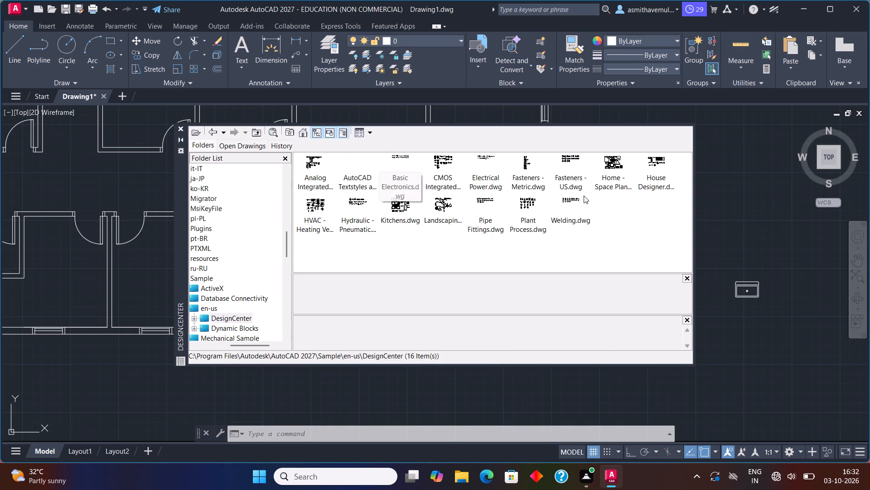
pyautogui.doubleClick(649, 179)
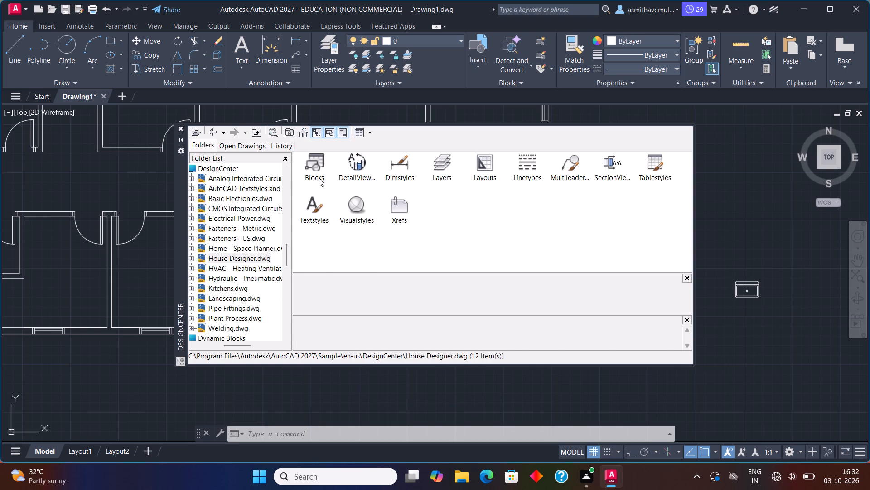
pyautogui.doubleClick(319, 177)
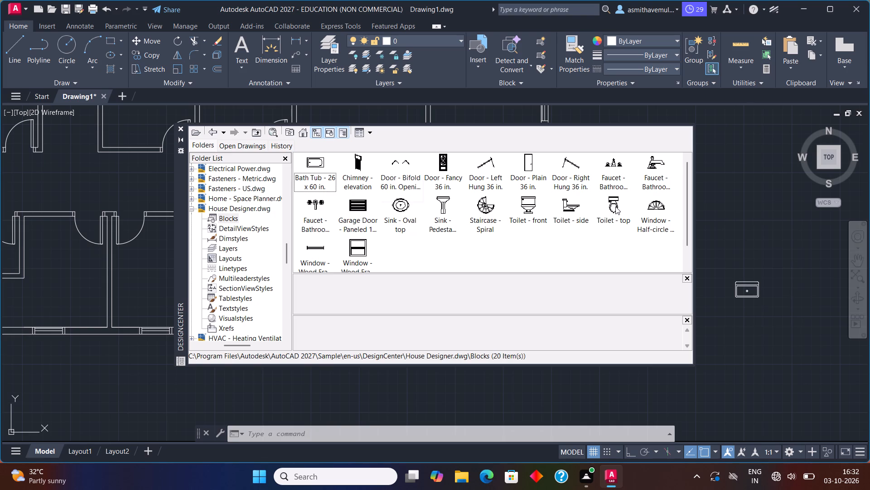
pyautogui.moveTo(615, 206); pyautogui.dragTo(730, 206)
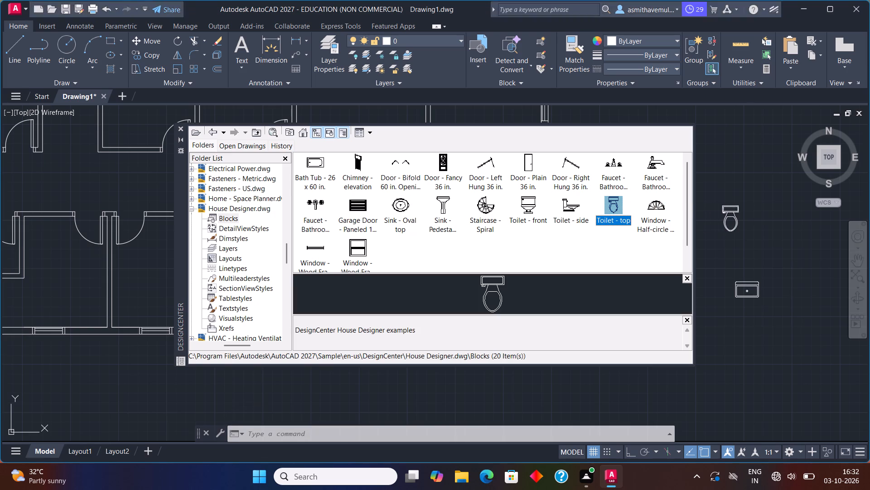
pyautogui.click(179, 129)
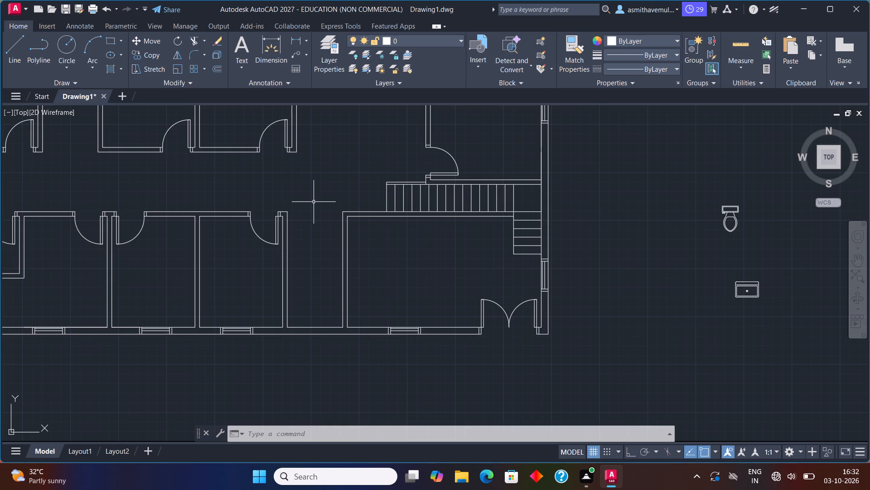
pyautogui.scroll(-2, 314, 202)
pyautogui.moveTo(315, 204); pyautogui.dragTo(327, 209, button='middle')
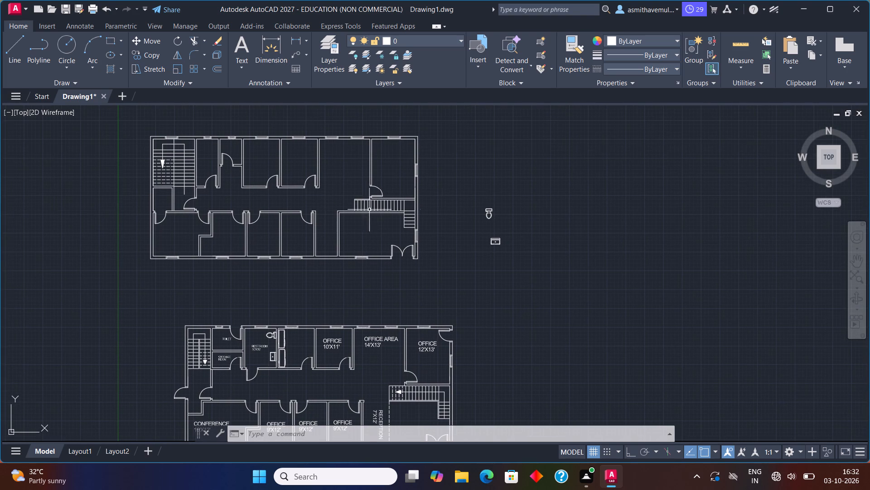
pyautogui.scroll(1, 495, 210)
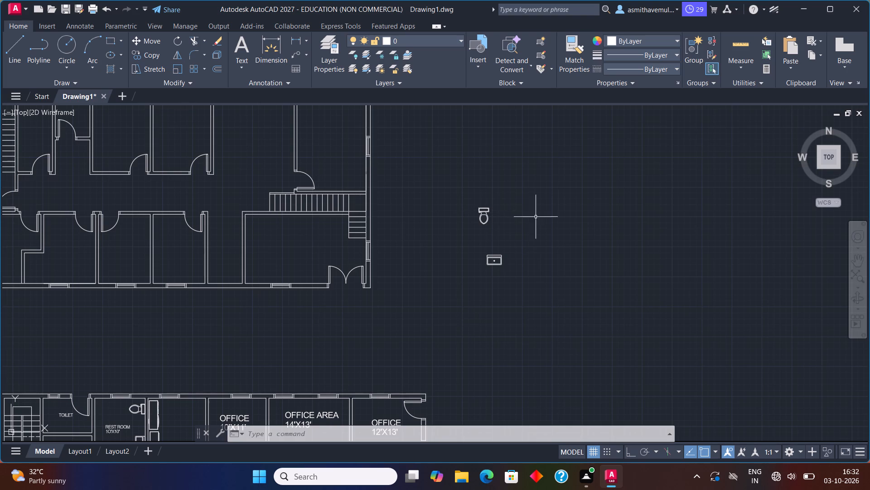
# Rotate the toilet block east of the plan by 270° about its tank's back edge, so the bowl points west.
pyautogui.moveTo(502, 200); pyautogui.dragTo(502, 234)
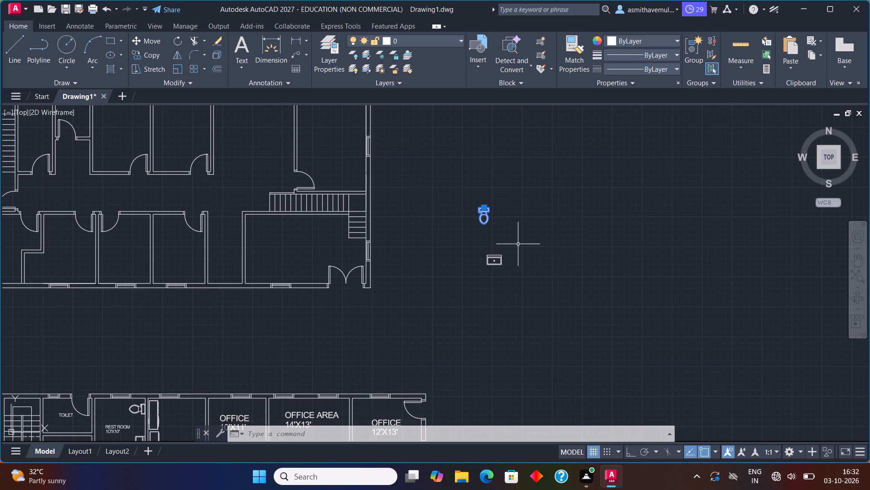
pyautogui.write('RO')
pyautogui.press('Return')
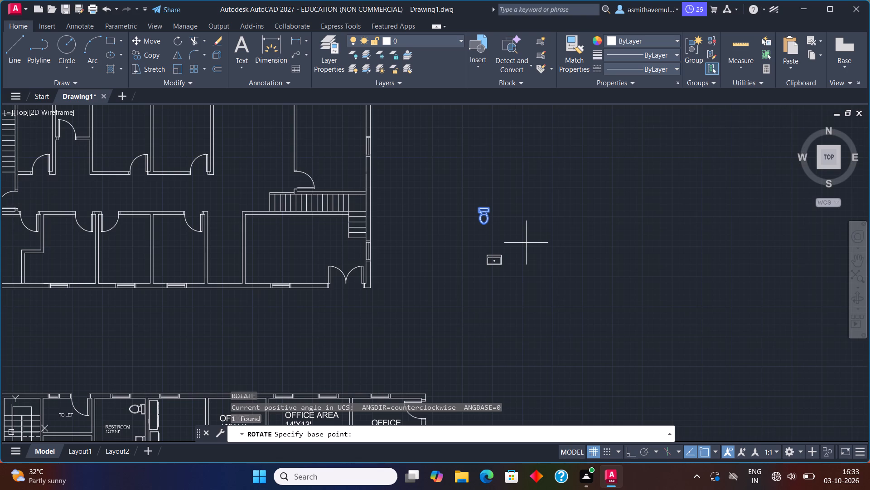
pyautogui.scroll(1, 460, 201)
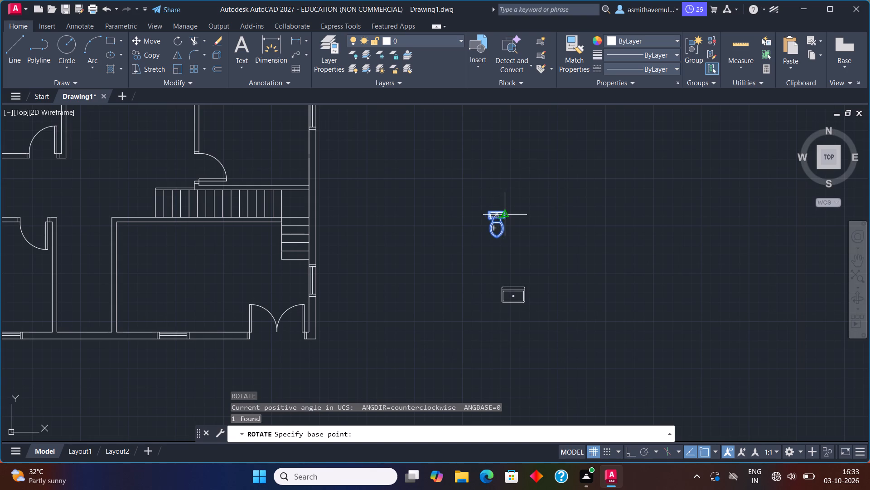
pyautogui.click(508, 210)
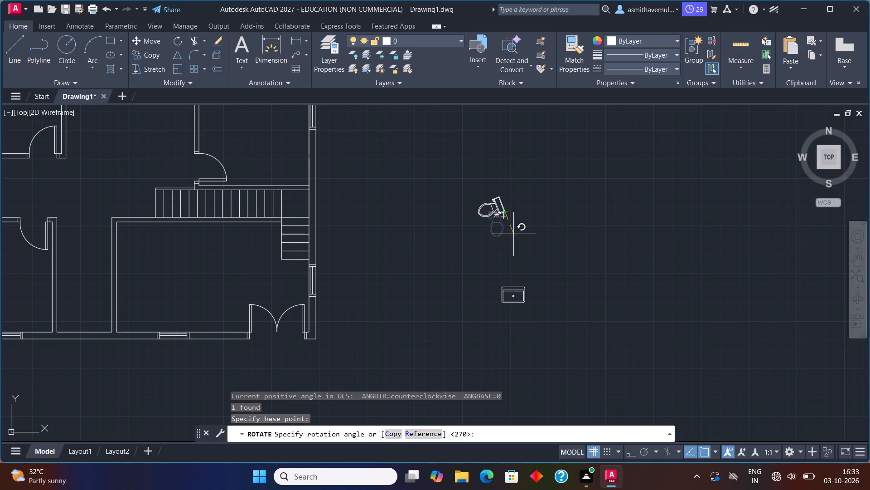
pyautogui.press('F8')
pyautogui.click(510, 235)
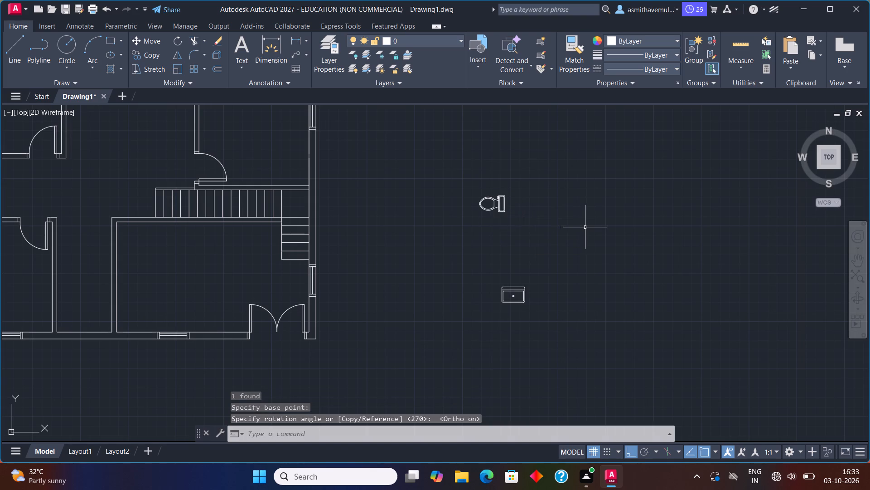
# Move the toilet by the back of its tank into the small toilet room, against the east wall near the north window.
pyautogui.moveTo(529, 213); pyautogui.dragTo(472, 226)
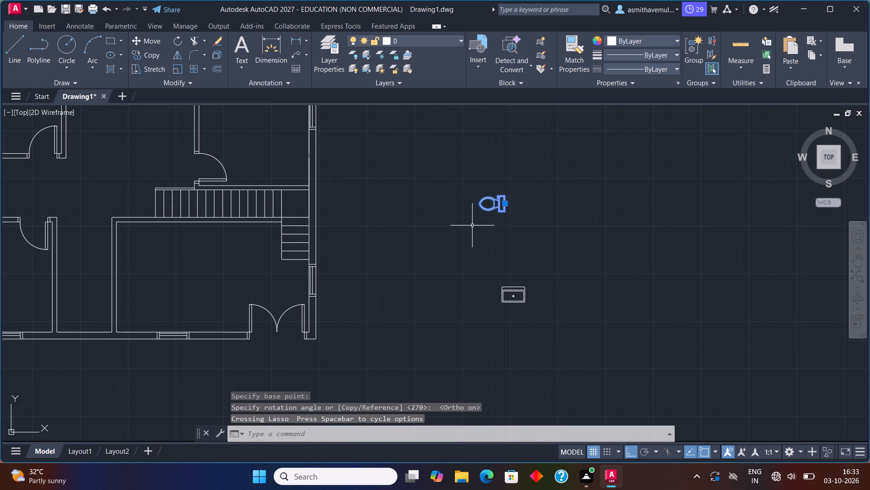
pyautogui.press('m')
pyautogui.press('Return')
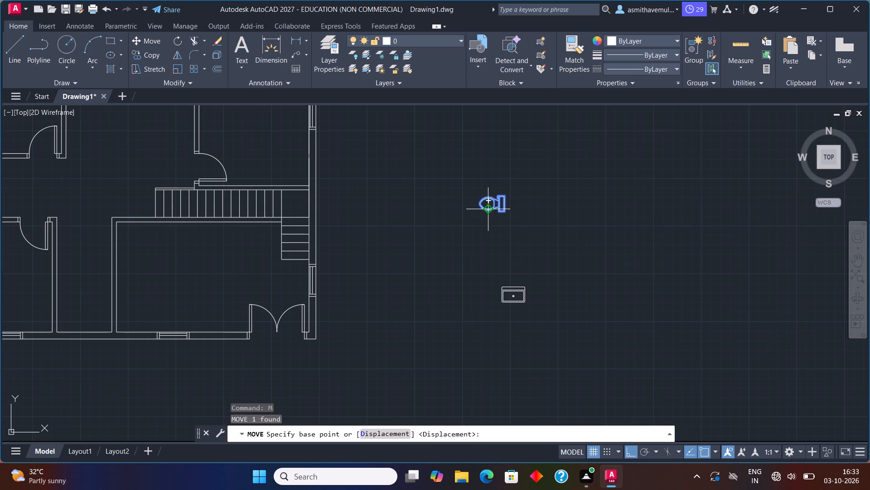
pyautogui.click(507, 202)
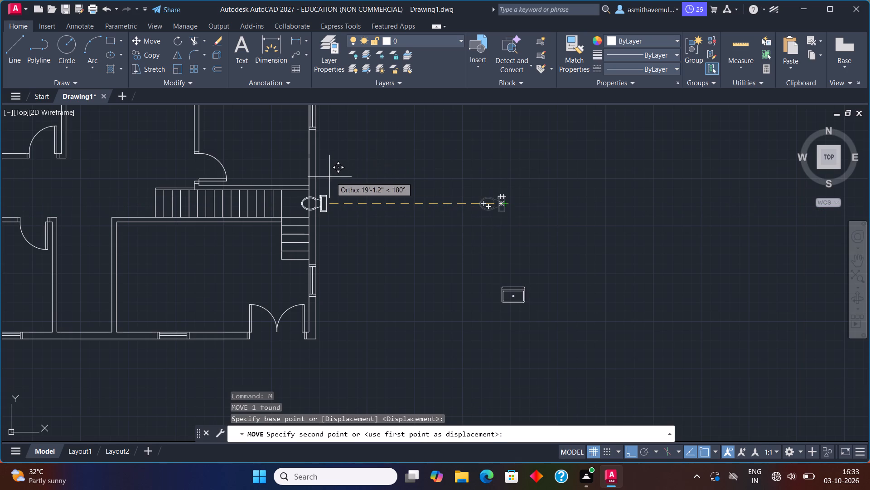
pyautogui.press('F8')
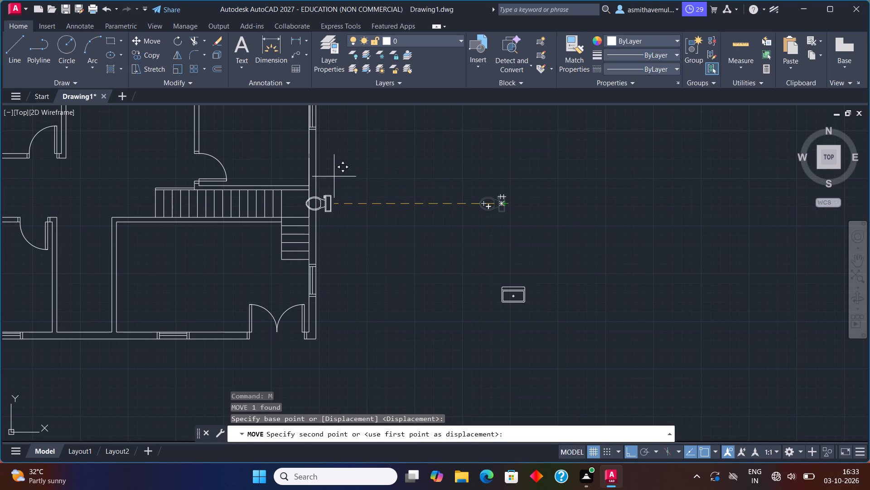
pyautogui.moveTo(253, 170); pyautogui.dragTo(521, 275, button='middle')
pyautogui.moveTo(434, 257); pyautogui.dragTo(519, 308, button='middle')
pyautogui.scroll(2, 212, 242)
pyautogui.moveTo(213, 224); pyautogui.dragTo(234, 245, button='middle')
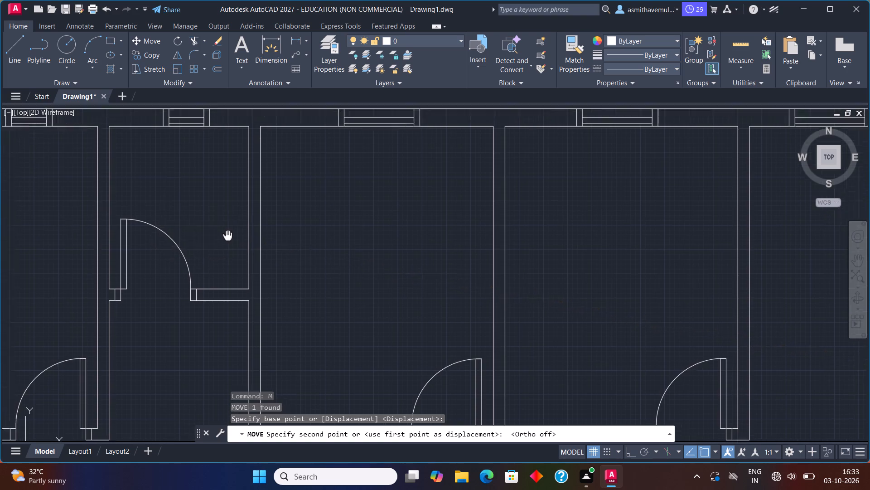
pyautogui.moveTo(234, 245); pyautogui.dragTo(256, 282, button='middle')
pyautogui.scroll(1, 263, 224)
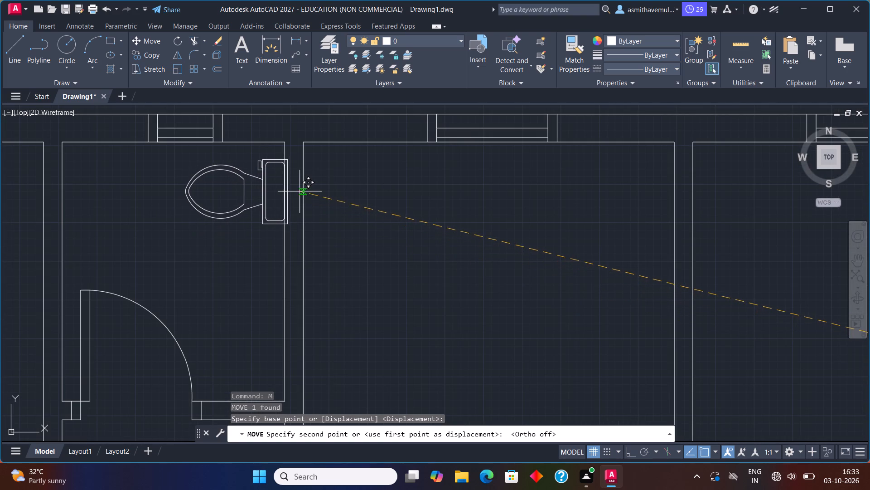
pyautogui.scroll(1, 282, 192)
pyautogui.moveTo(282, 192); pyautogui.dragTo(320, 225, button='middle')
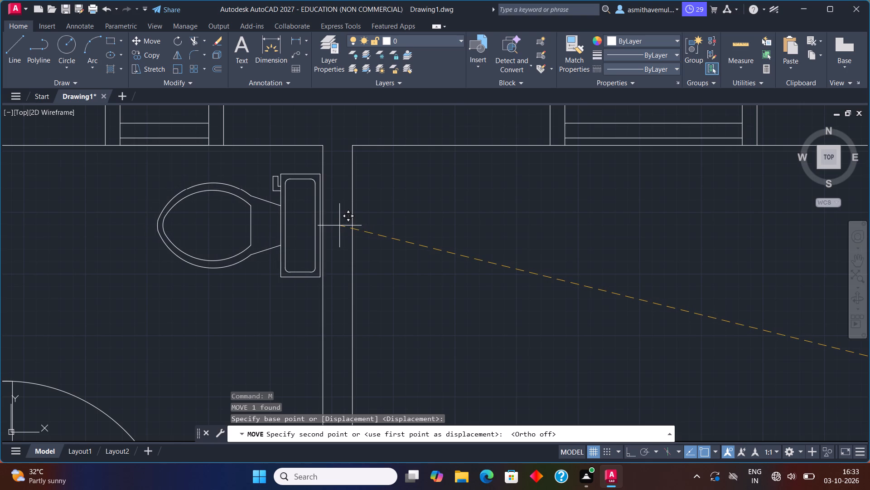
pyautogui.click(341, 226)
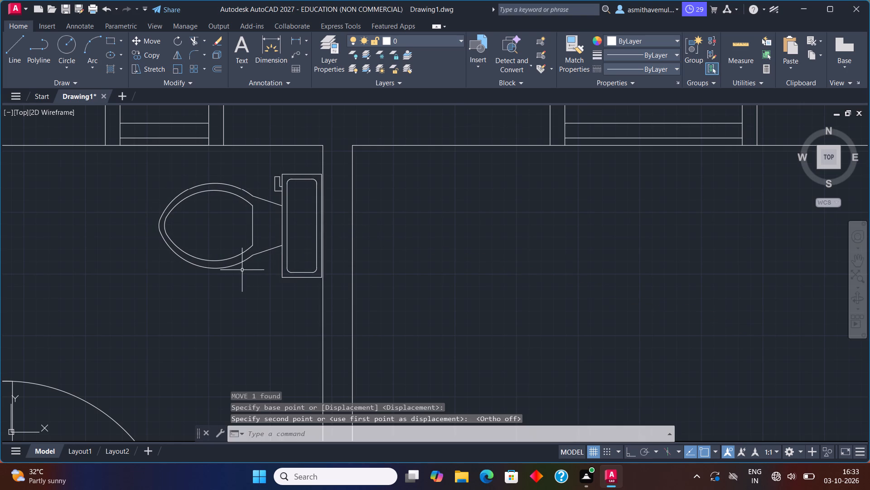
# Move the toilet slightly east so the back of its tank sits flush on the room's east wall face.
pyautogui.scroll(1, 263, 262)
pyautogui.scroll(2, 296, 226)
pyautogui.scroll(-1, 374, 194)
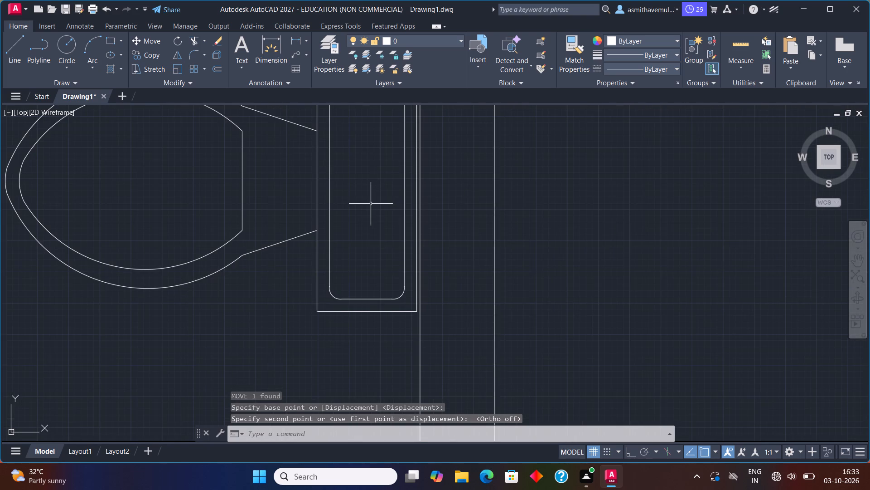
pyautogui.moveTo(371, 204); pyautogui.dragTo(294, 288, button='middle')
pyautogui.scroll(1, 340, 262)
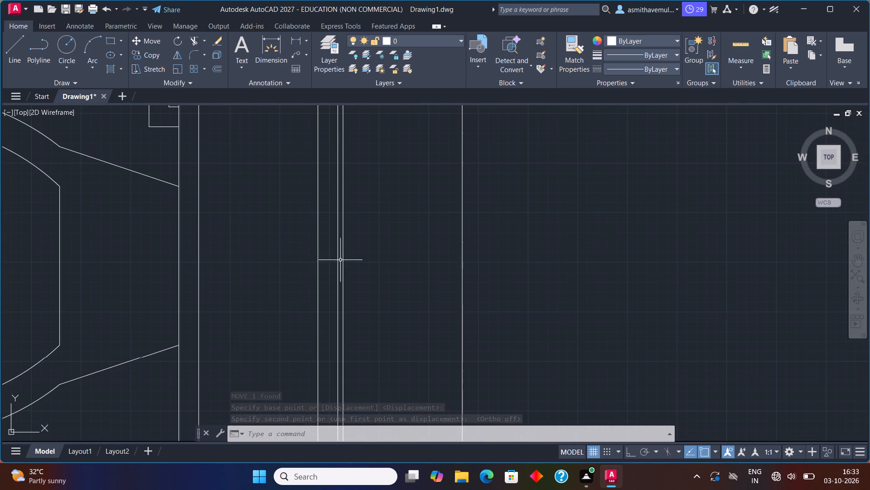
pyautogui.click(339, 260)
pyautogui.press('m')
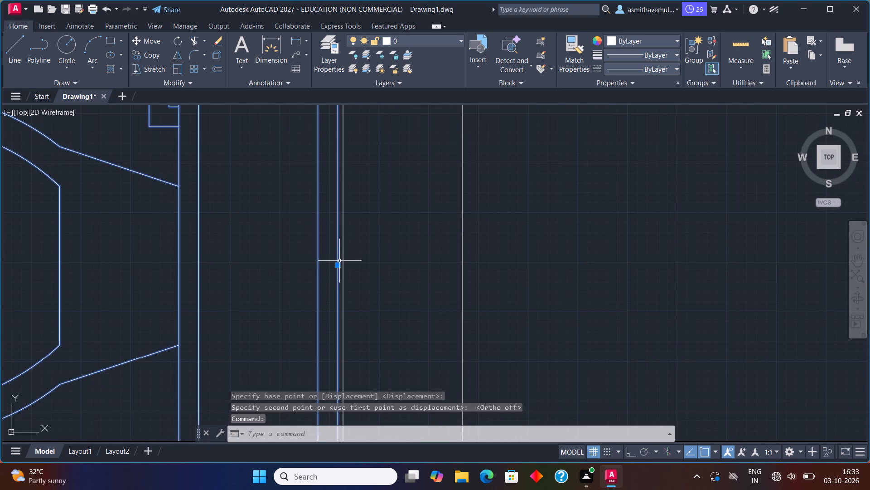
pyautogui.press('Return')
pyautogui.click(340, 261)
pyautogui.click(342, 260)
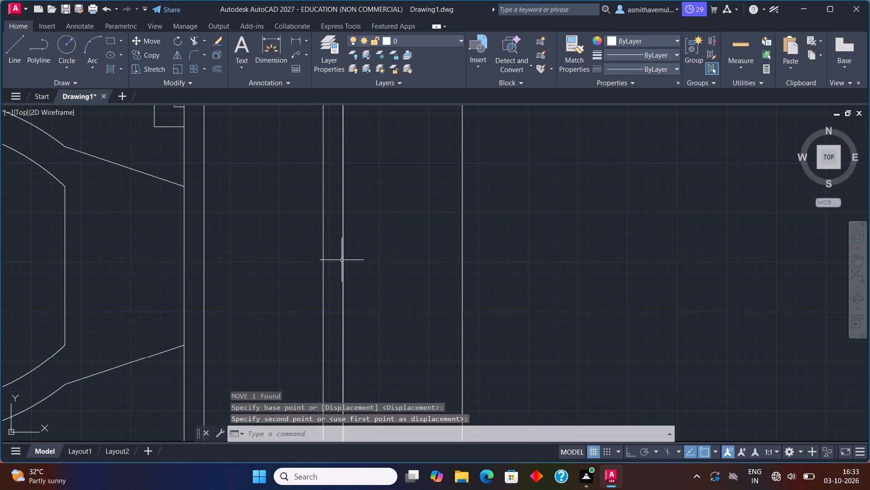
# Move the sink block from east of the plan to the empty area just north of the toilet room.
pyautogui.scroll(-4, 393, 237)
pyautogui.moveTo(386, 289); pyautogui.dragTo(414, 248, button='middle')
pyautogui.scroll(-4, 415, 246)
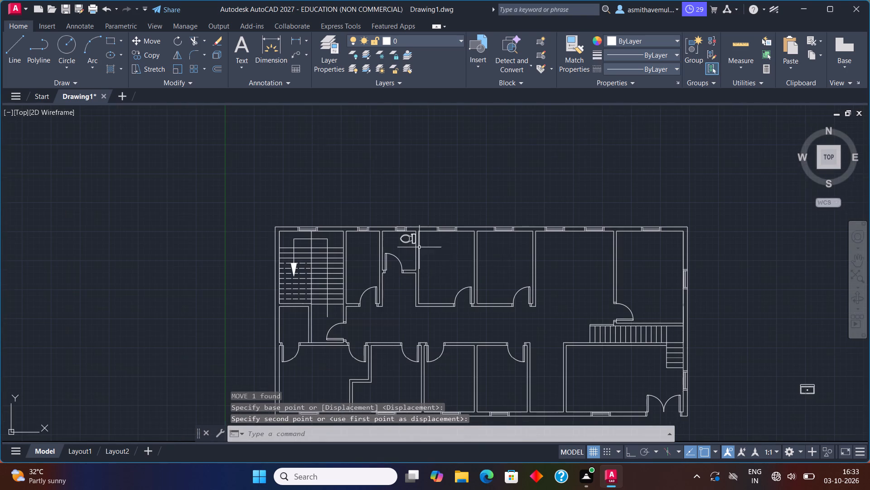
pyautogui.moveTo(511, 269); pyautogui.dragTo(415, 243, button='middle')
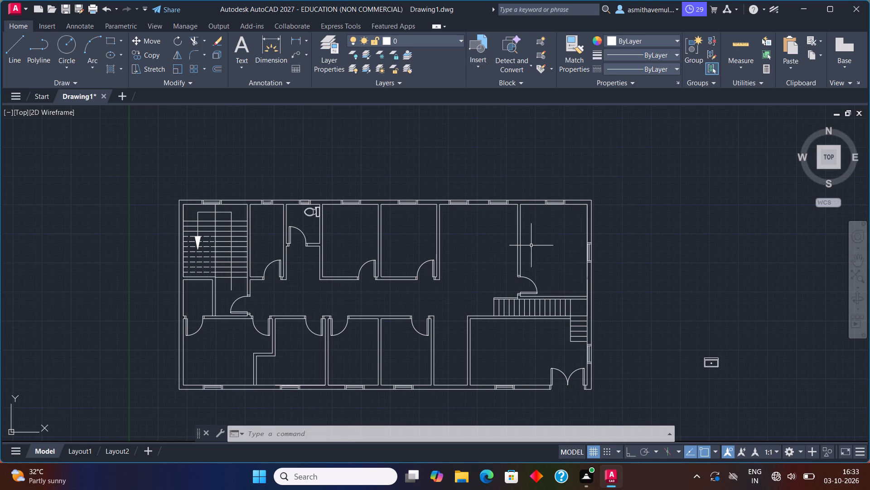
pyautogui.moveTo(734, 341); pyautogui.dragTo(720, 397)
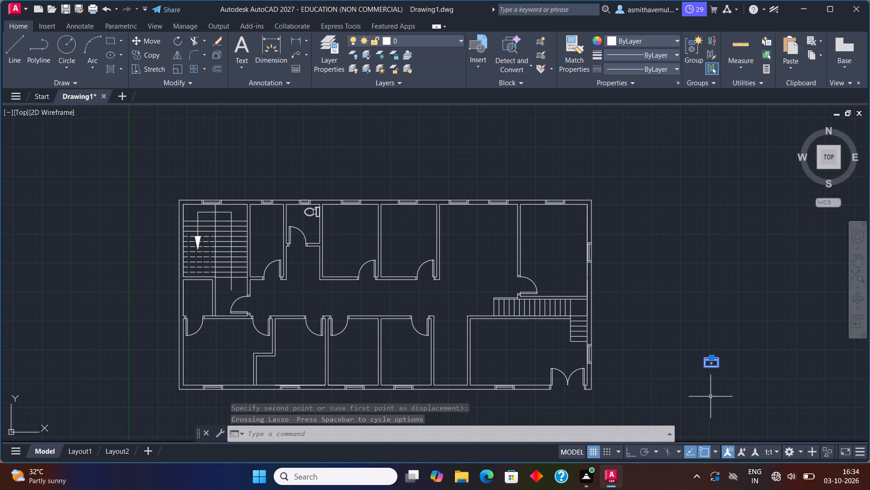
pyautogui.press('m')
pyautogui.press('Return')
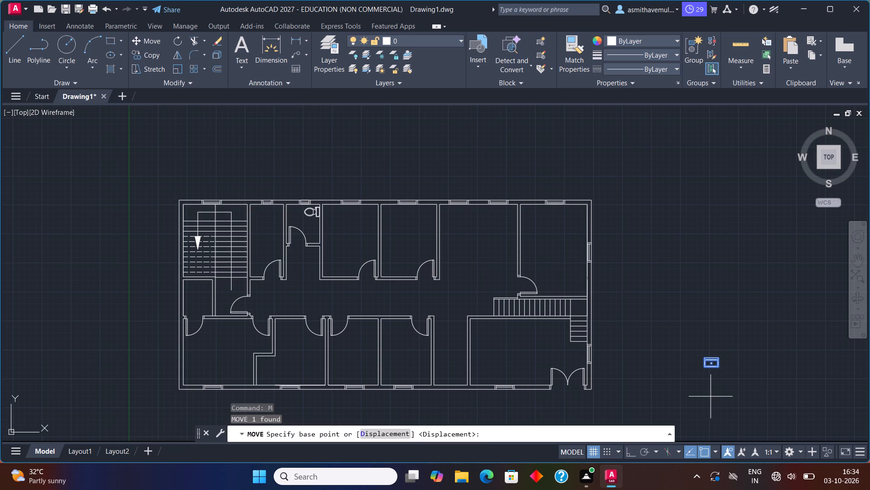
pyautogui.click(713, 358)
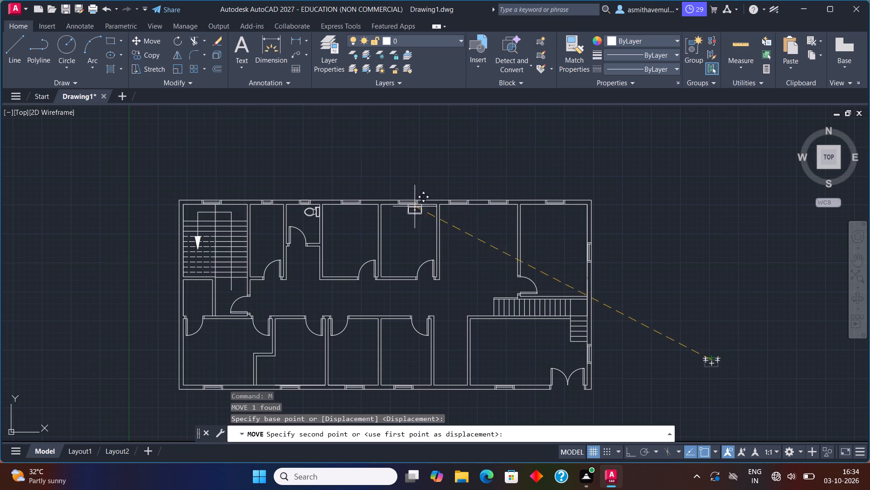
pyautogui.moveTo(367, 185); pyautogui.dragTo(451, 216, button='middle')
pyautogui.click(400, 192)
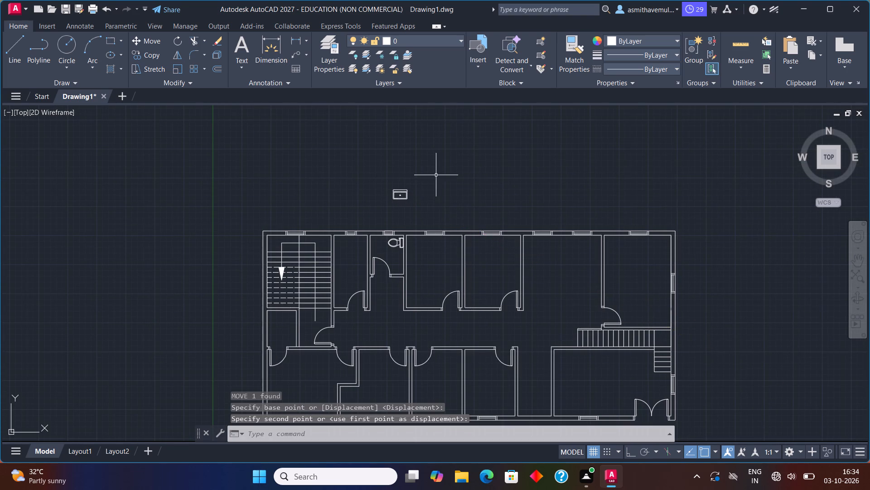
# Rotate the sink block by 270° about its back edge midpoint, so its back faces east.
pyautogui.scroll(2, 419, 201)
pyautogui.moveTo(408, 177); pyautogui.dragTo(364, 186)
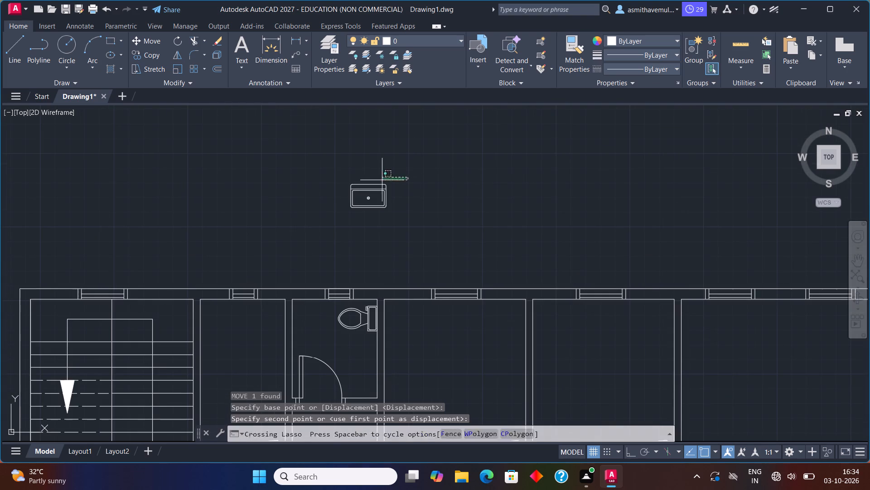
pyautogui.moveTo(364, 186); pyautogui.dragTo(357, 212)
pyautogui.press('r')
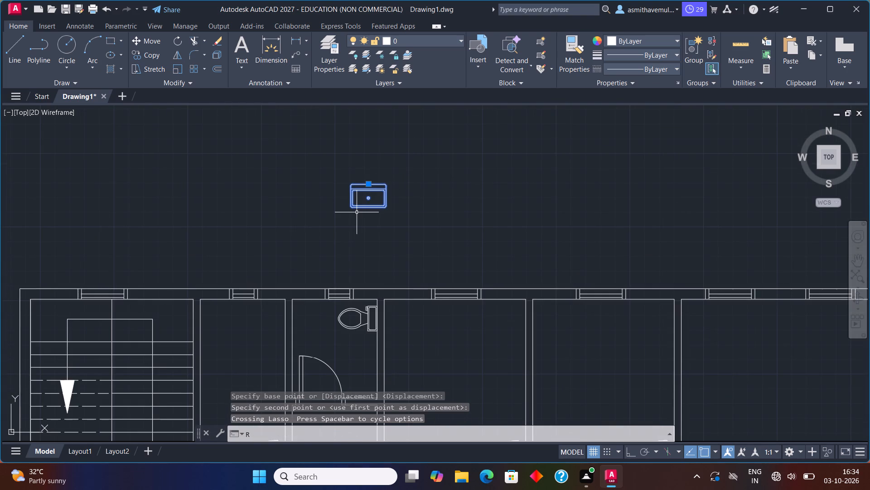
pyautogui.press('o')
pyautogui.press('Return')
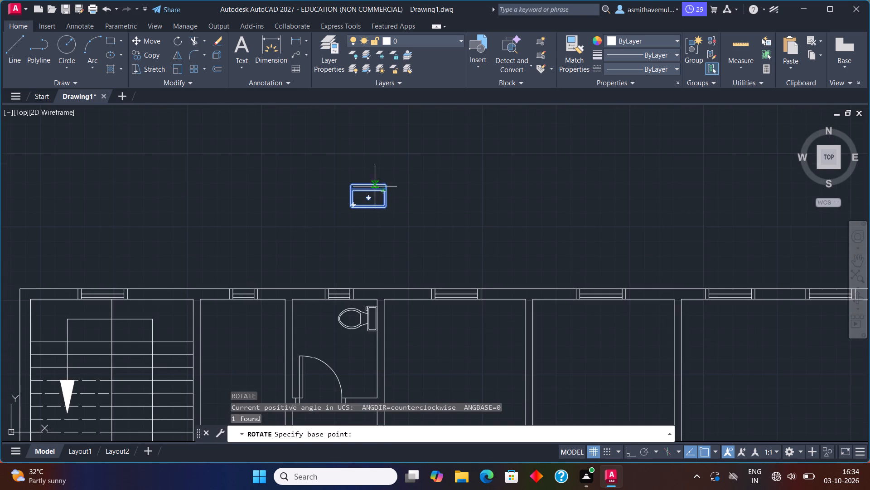
pyautogui.click(371, 186)
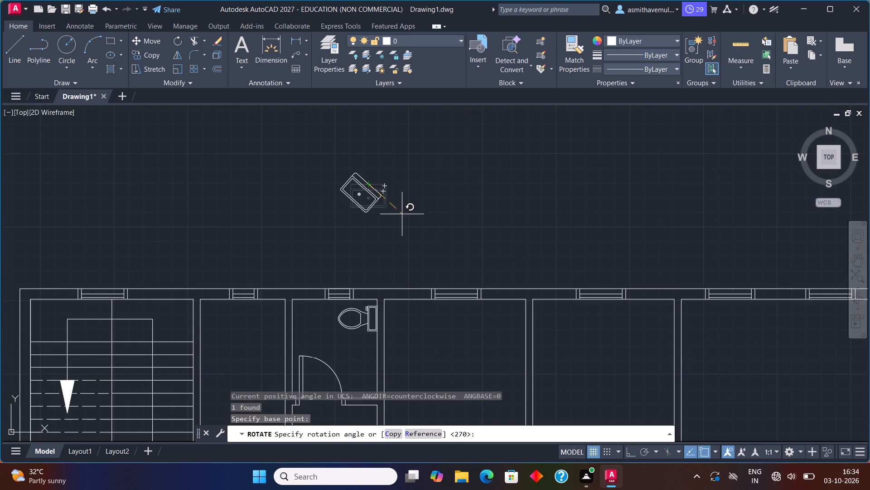
pyautogui.press('F8')
pyautogui.click(401, 226)
# Move the sink by its back edge into the toilet room, against the east wall south of the toilet.
pyautogui.moveTo(407, 204); pyautogui.dragTo(271, 201)
pyautogui.press('F8')
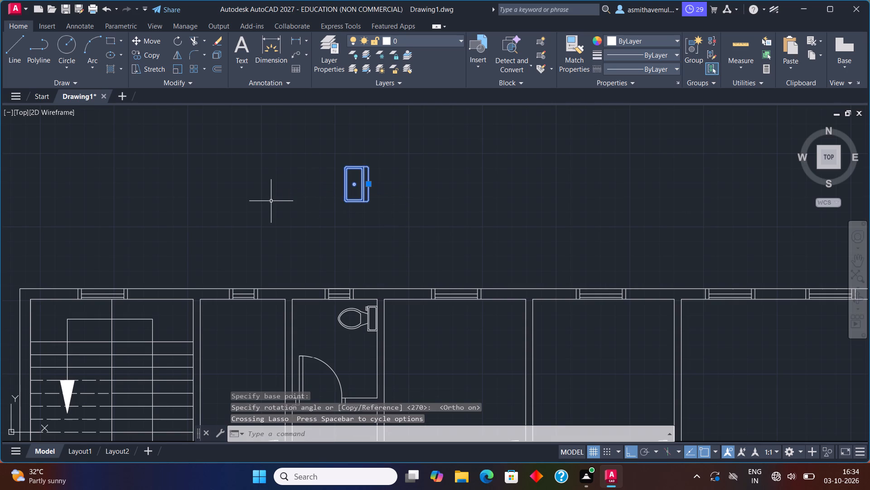
pyautogui.press('m')
pyautogui.press('Return')
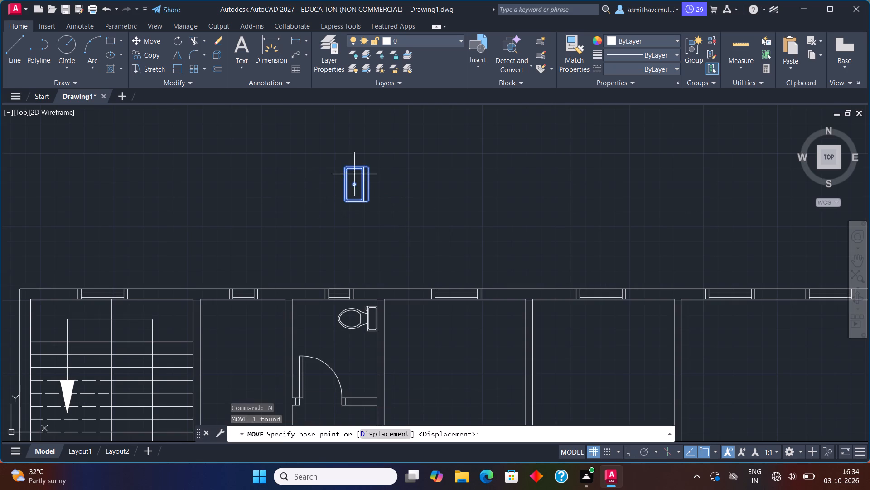
pyautogui.click(369, 180)
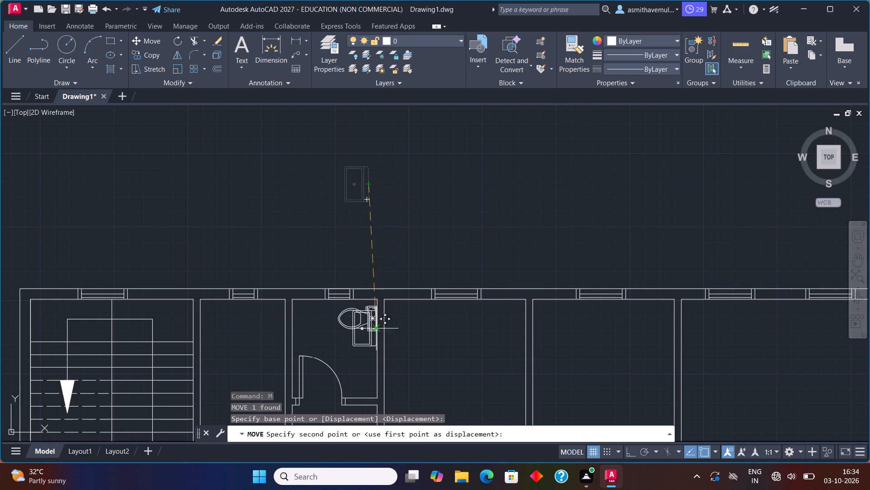
pyautogui.scroll(2, 376, 356)
pyautogui.moveTo(375, 356); pyautogui.dragTo(382, 261, button='middle')
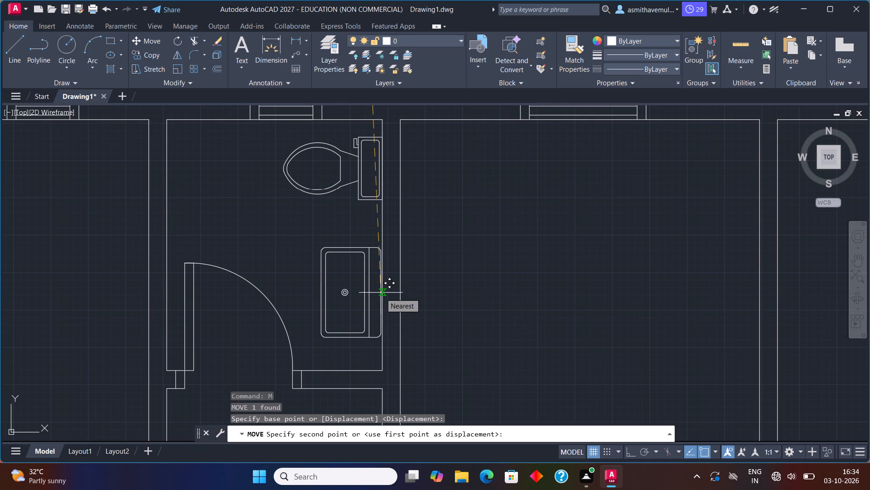
pyautogui.scroll(2, 381, 293)
pyautogui.click(381, 293)
# Review the whole floor plan alongside the reference plan south of it.
pyautogui.scroll(-2, 425, 275)
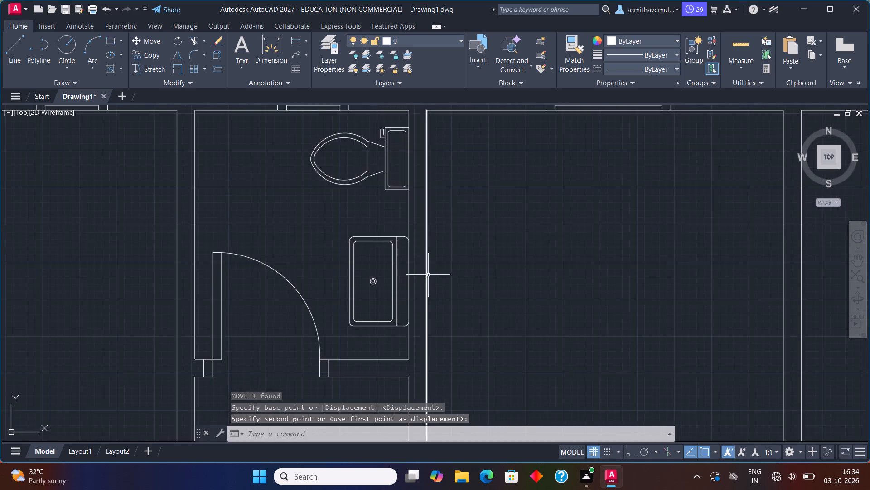
pyautogui.scroll(-2, 428, 275)
pyautogui.scroll(-1, 480, 299)
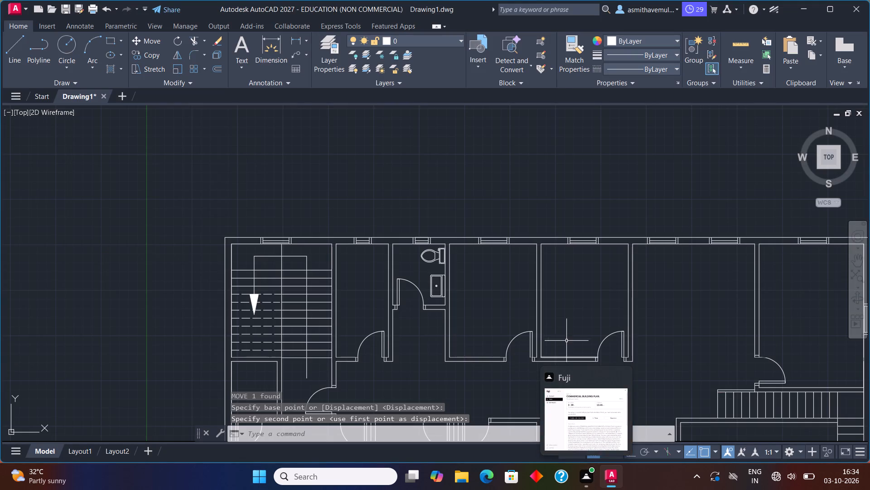
pyautogui.scroll(-1, 566, 338)
pyautogui.moveTo(584, 332); pyautogui.dragTo(514, 206, button='middle')
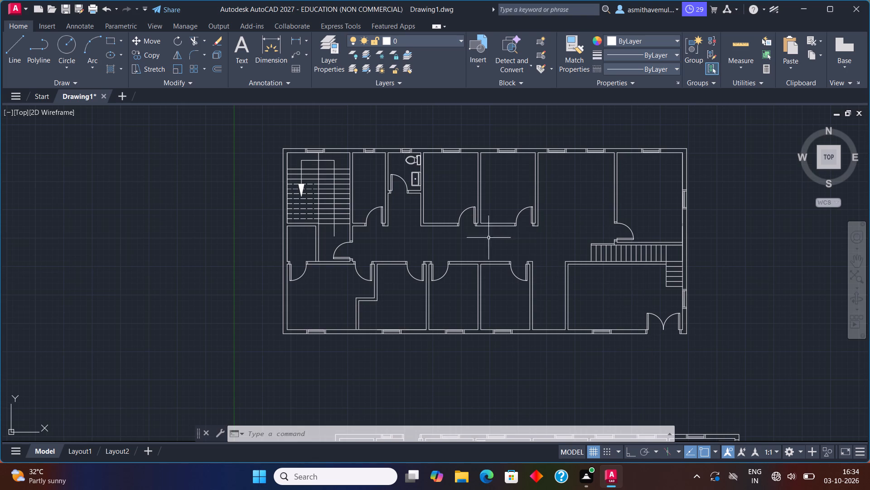
pyautogui.scroll(-1, 462, 206)
pyautogui.moveTo(463, 207); pyautogui.dragTo(452, 192, button='middle')
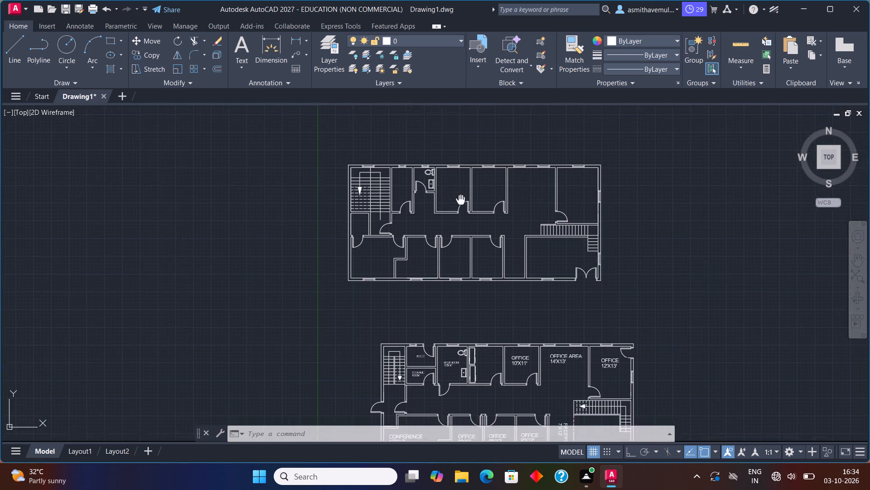
# Label the southwest room CONFERENCE with 16'X12' on a second line, using single-line text 1' high at 0° rotation.
pyautogui.moveTo(452, 192); pyautogui.dragTo(414, 168, button='middle')
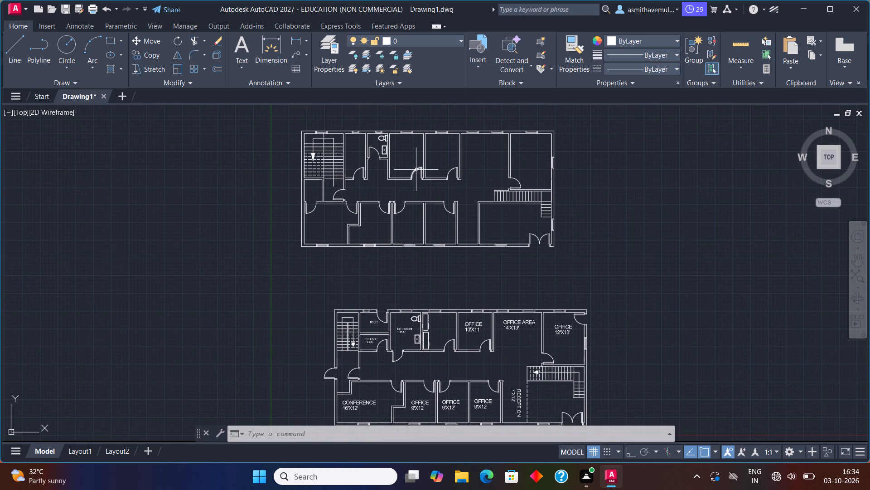
pyautogui.scroll(-1, 425, 186)
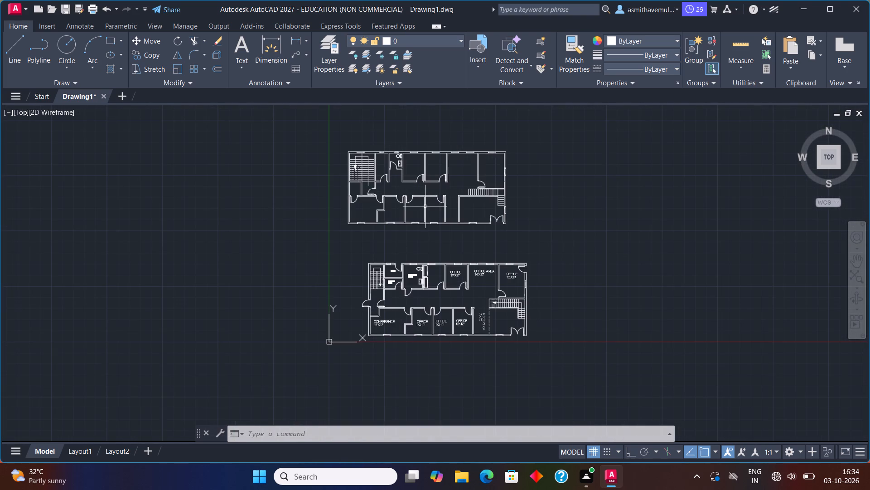
pyautogui.scroll(1, 424, 212)
pyautogui.moveTo(443, 256); pyautogui.dragTo(387, 254, button='middle')
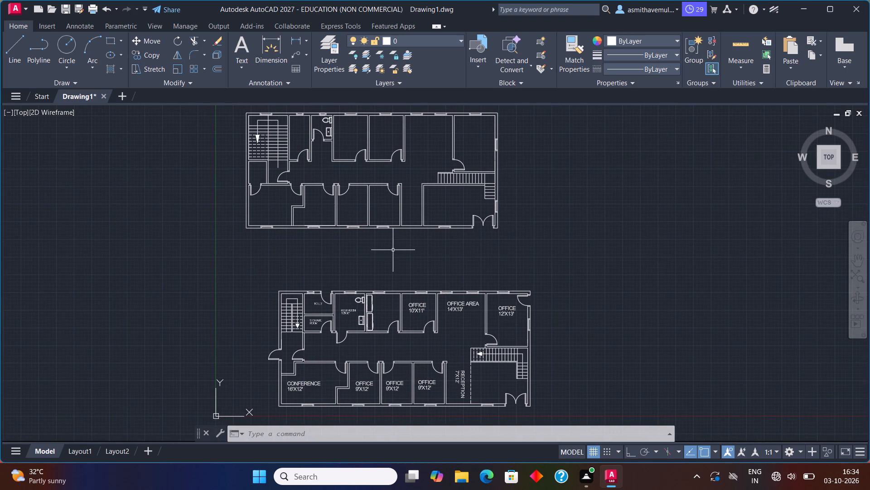
pyautogui.scroll(1, 394, 250)
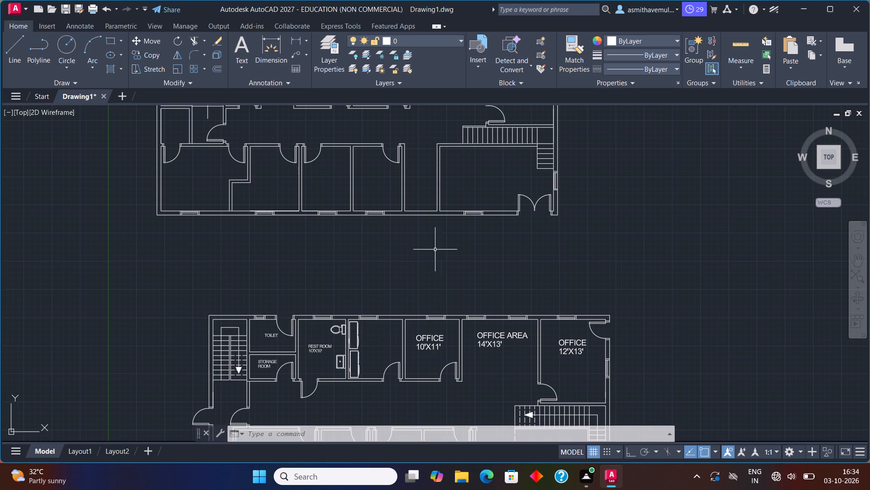
pyautogui.moveTo(628, 225); pyautogui.dragTo(442, 261, button='middle')
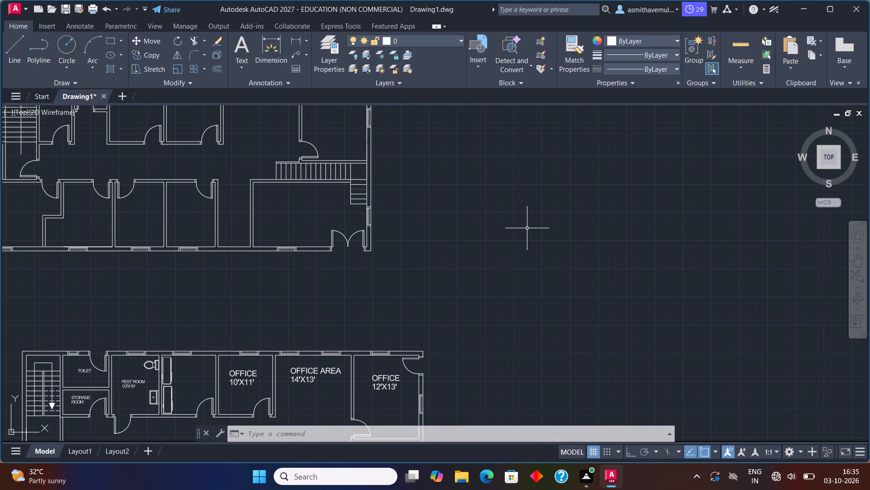
pyautogui.write('TEXT')
pyautogui.press('Return')
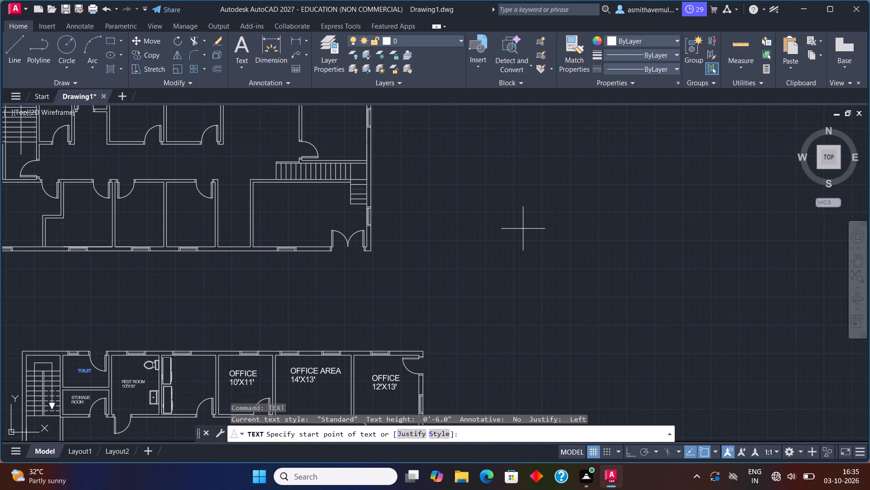
pyautogui.click(523, 229)
pyautogui.write("1'")
pyautogui.press('Return')
pyautogui.press('0')
pyautogui.press('Return')
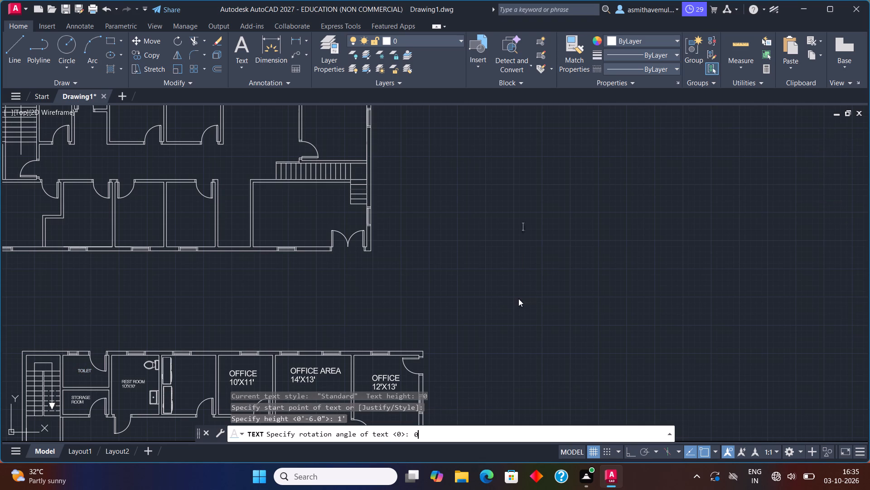
pyautogui.scroll(-1, 520, 270)
pyautogui.moveTo(512, 269); pyautogui.dragTo(719, 279, button='middle')
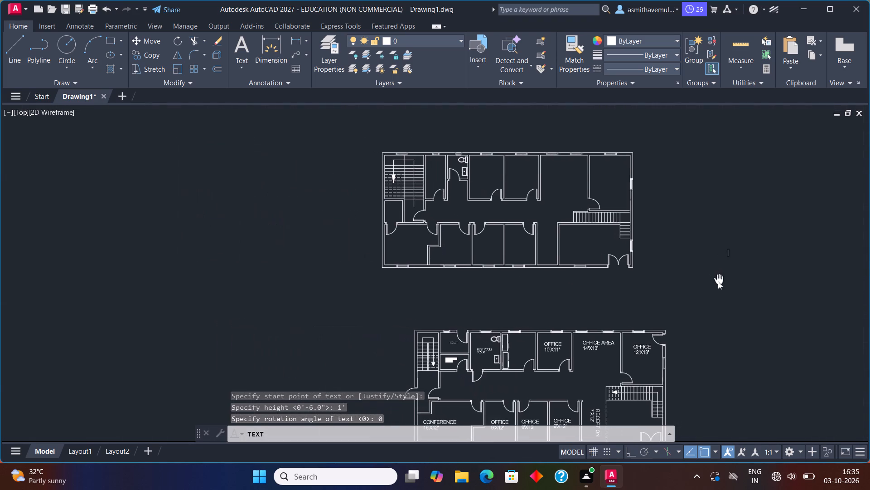
pyautogui.scroll(1, 431, 315)
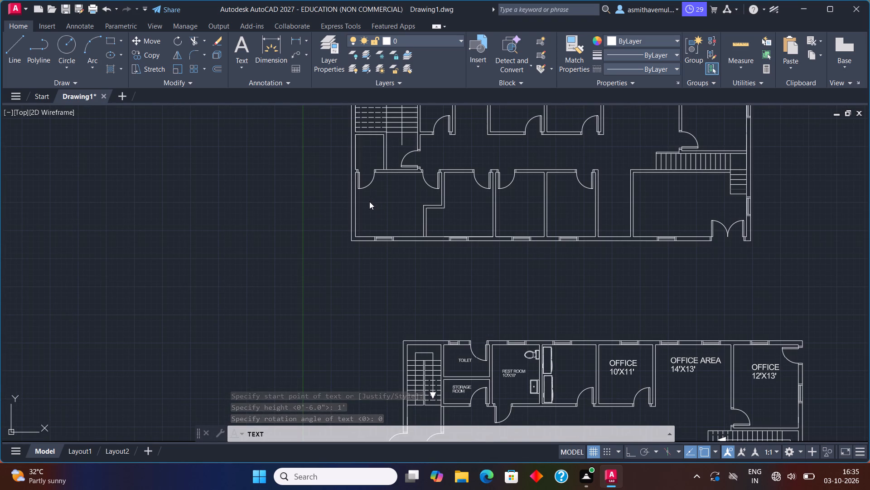
pyautogui.click(369, 201)
pyautogui.scroll(2, 369, 202)
pyautogui.moveTo(369, 204); pyautogui.dragTo(371, 222, button='middle')
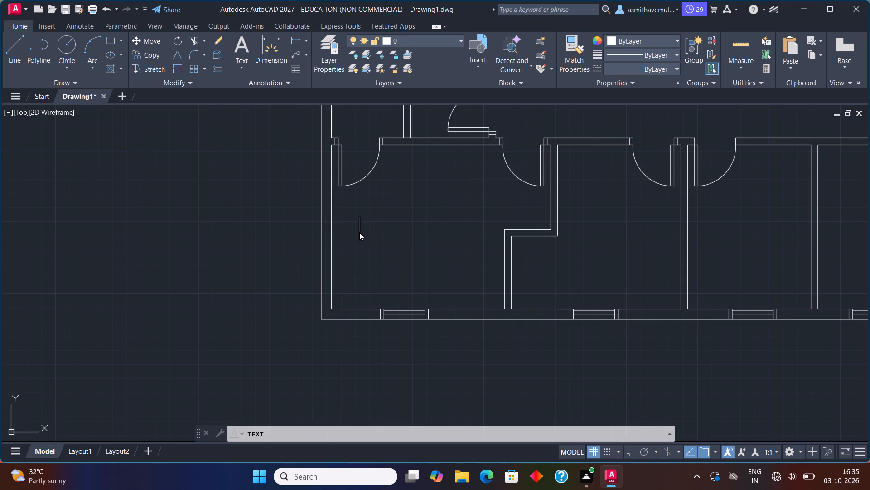
pyautogui.click(359, 232)
pyautogui.write('CONFERENCE')
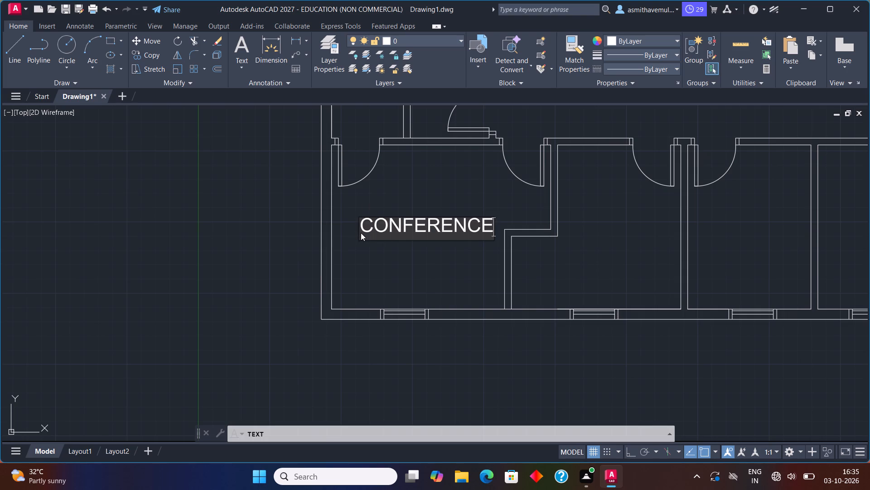
pyautogui.press('Return')
pyautogui.press('1')
pyautogui.write("6'X")
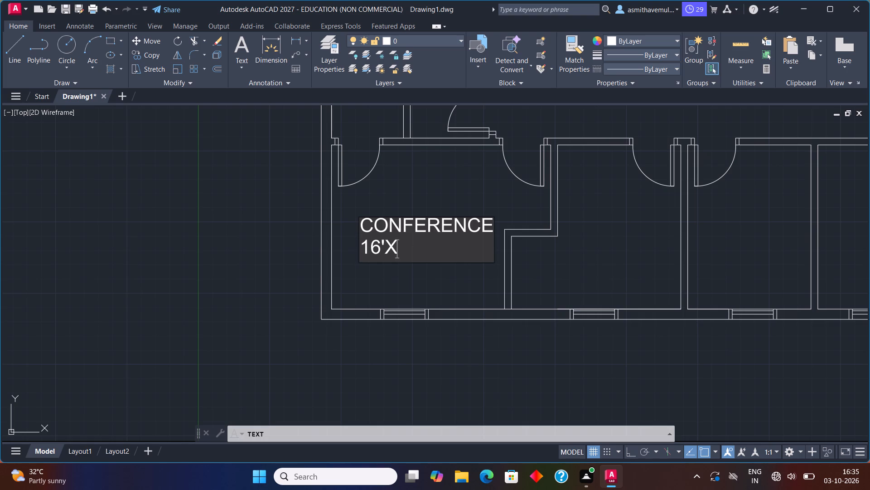
pyautogui.write('12')
pyautogui.press("'")
# Label the room just east of the conference room OFFICE, with 9'X12' on a second line.
pyautogui.click(585, 235)
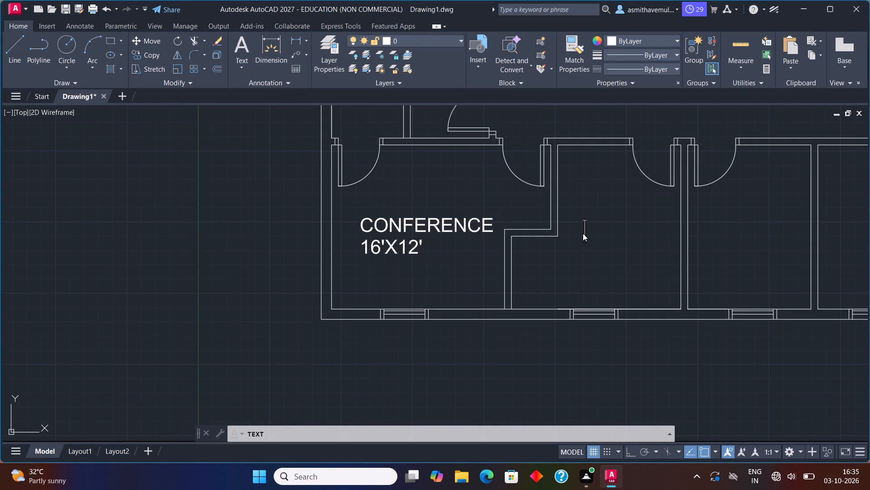
pyautogui.click(581, 229)
pyautogui.write('OFF')
pyautogui.write('ICE')
pyautogui.press('Return')
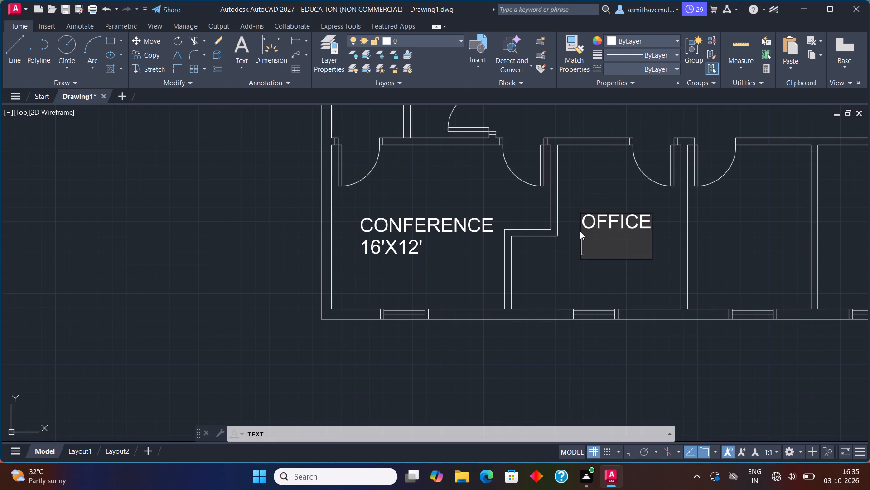
pyautogui.press('9')
pyautogui.press("'")
pyautogui.write('X12')
pyautogui.press("'")
# Label the second room east of the conference room OFFICE, with 9'X12' on a second line.
pyautogui.moveTo(726, 230); pyautogui.dragTo(590, 266, button='middle')
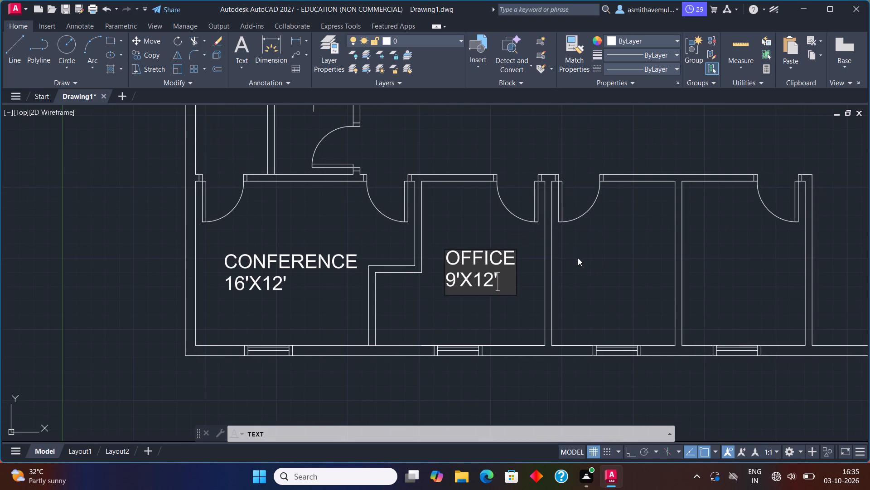
pyautogui.click(578, 257)
pyautogui.click(583, 265)
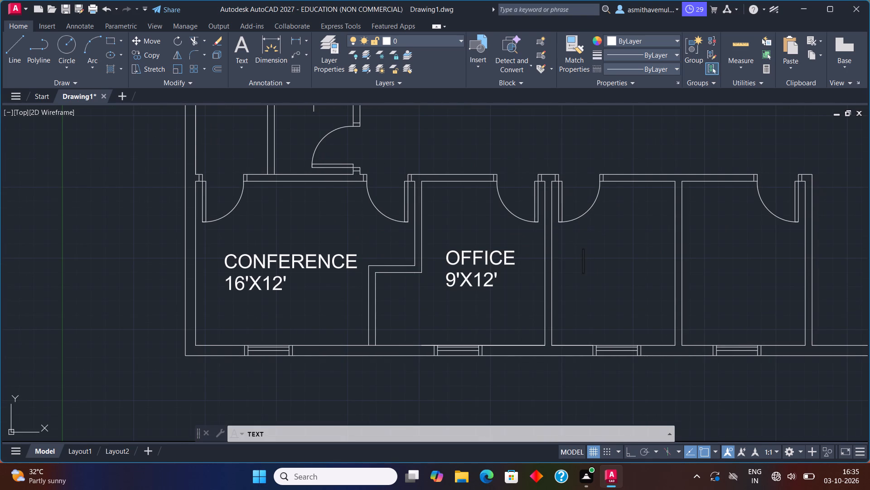
pyautogui.click(580, 260)
pyautogui.write('OFFICE')
pyautogui.press('Return')
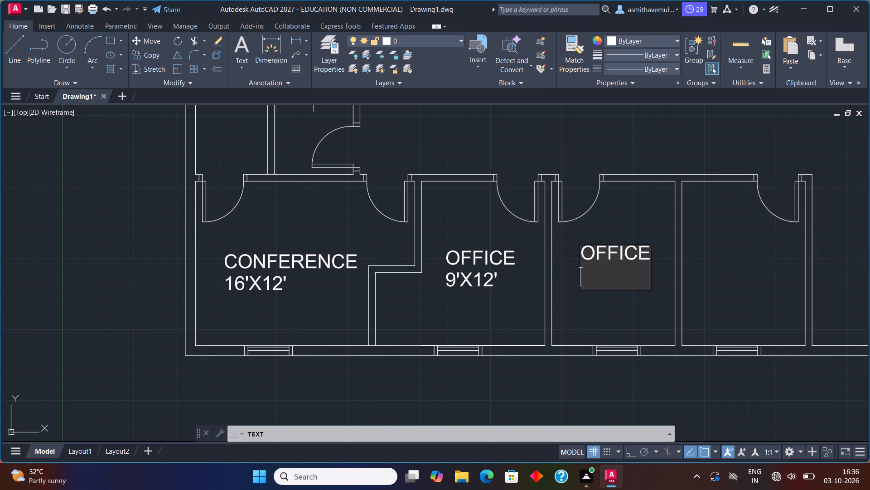
pyautogui.write("9'X12")
pyautogui.press("'")
# Label the third room east of the conference room OFFICE, with 9'X12' on a second line.
pyautogui.scroll(-1, 650, 271)
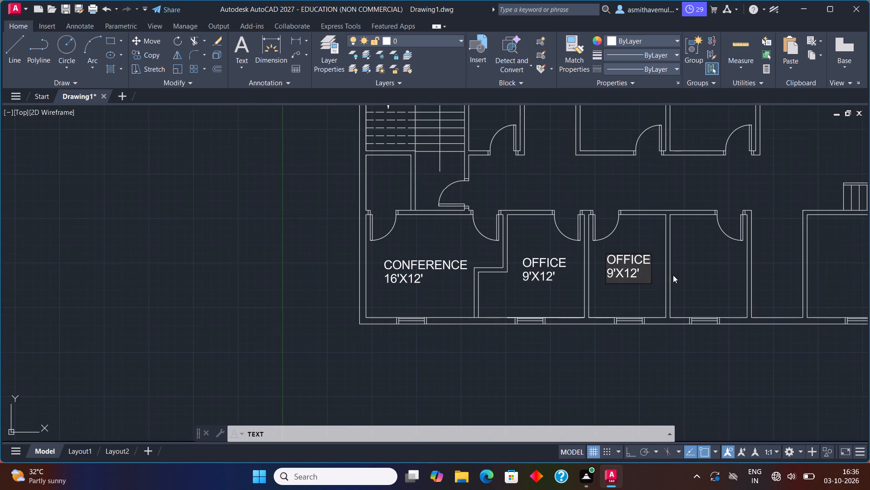
pyautogui.moveTo(673, 275); pyautogui.dragTo(528, 274, button='middle')
pyautogui.scroll(1, 539, 276)
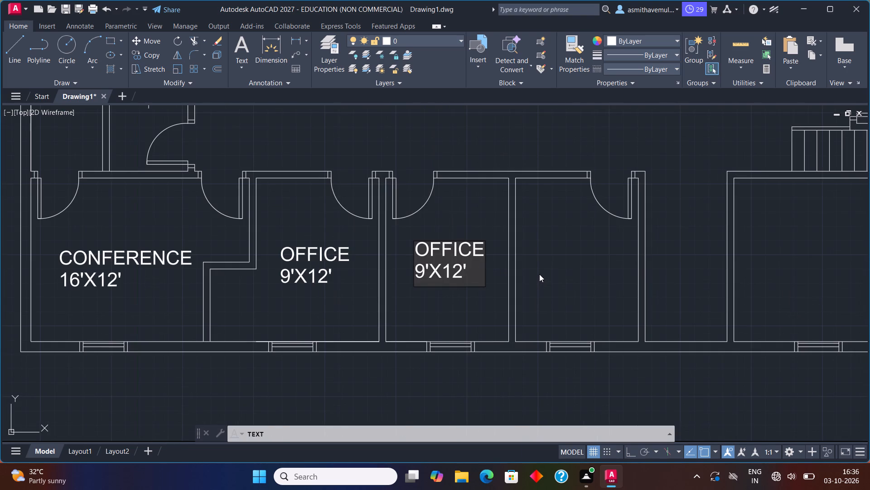
pyautogui.click(540, 253)
pyautogui.press('o')
pyautogui.press('f')
pyautogui.press('f')
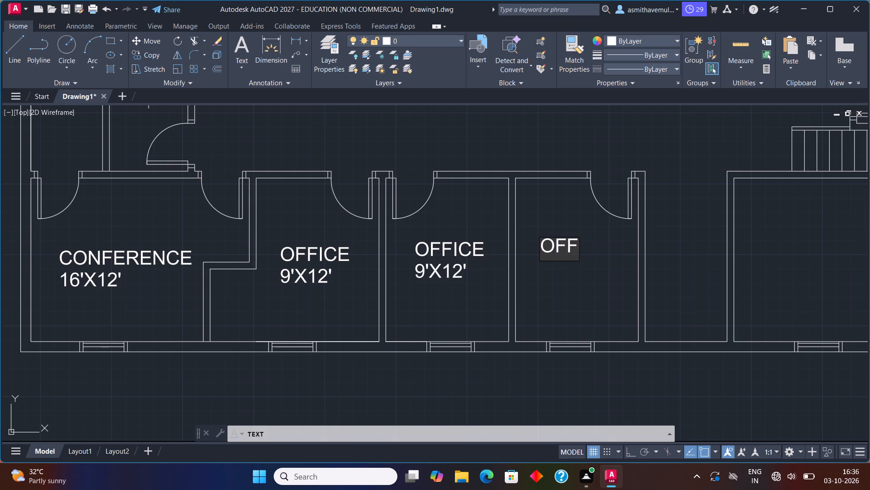
pyautogui.press('i')
pyautogui.press('c')
pyautogui.press('e')
pyautogui.press('Return')
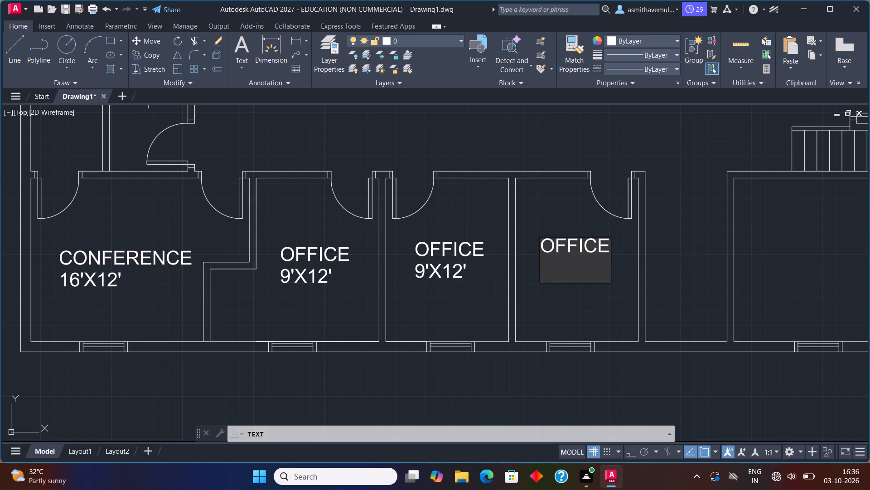
pyautogui.press('9')
pyautogui.press("'")
pyautogui.press('x')
pyautogui.write("12'")
# Label the north room just east of the restroom OFFICE, with 10'X11' on a second line.
pyautogui.moveTo(757, 255); pyautogui.dragTo(719, 265, button='middle')
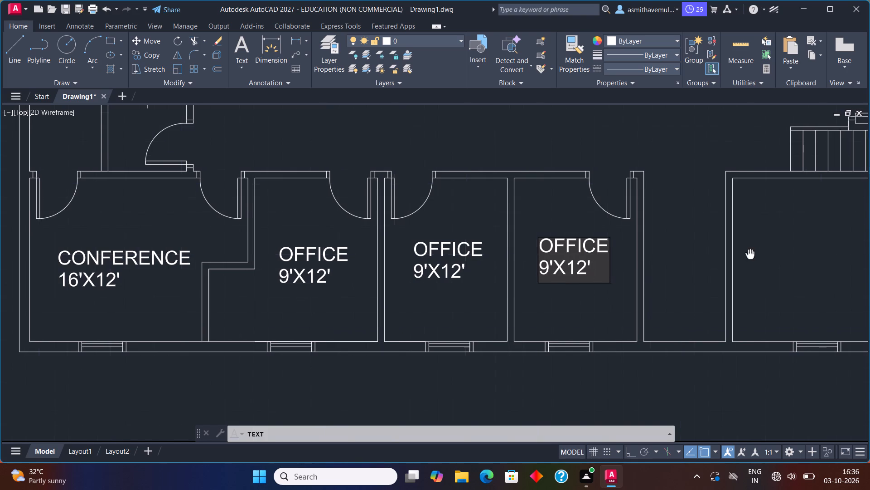
pyautogui.moveTo(719, 265); pyautogui.dragTo(484, 320, button='middle')
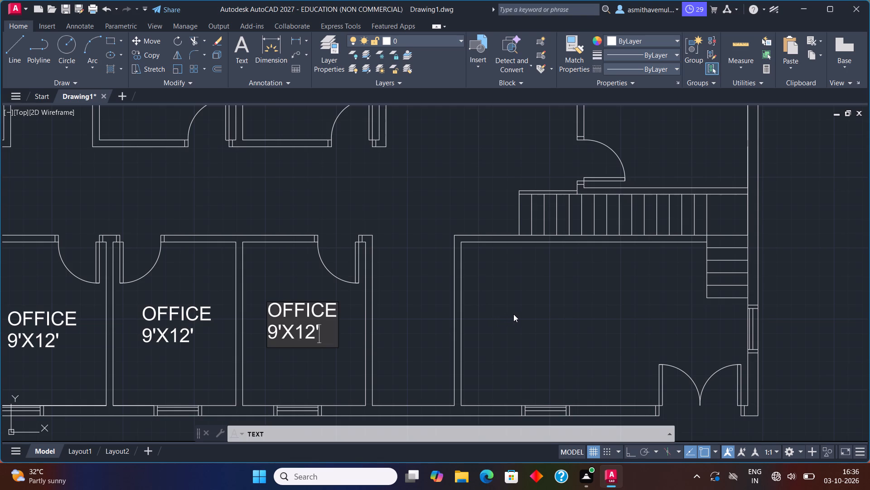
pyautogui.click(517, 314)
pyautogui.scroll(-1, 533, 319)
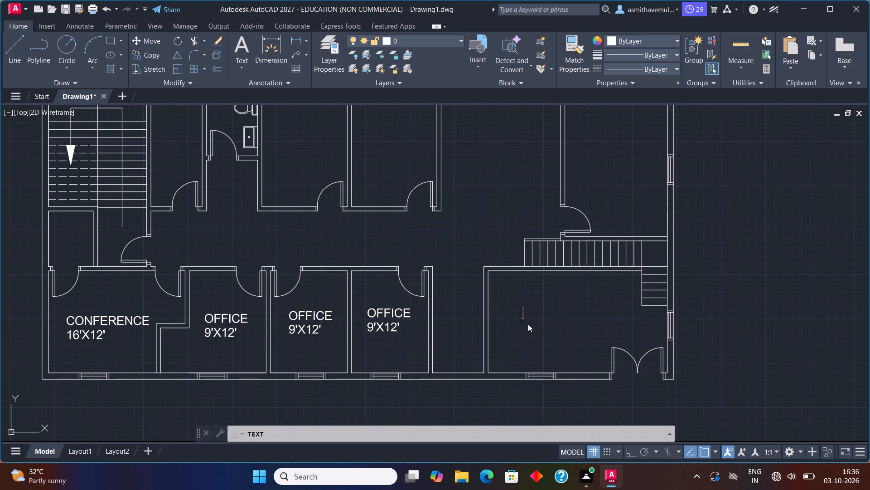
pyautogui.moveTo(506, 330); pyautogui.dragTo(553, 367, button='middle')
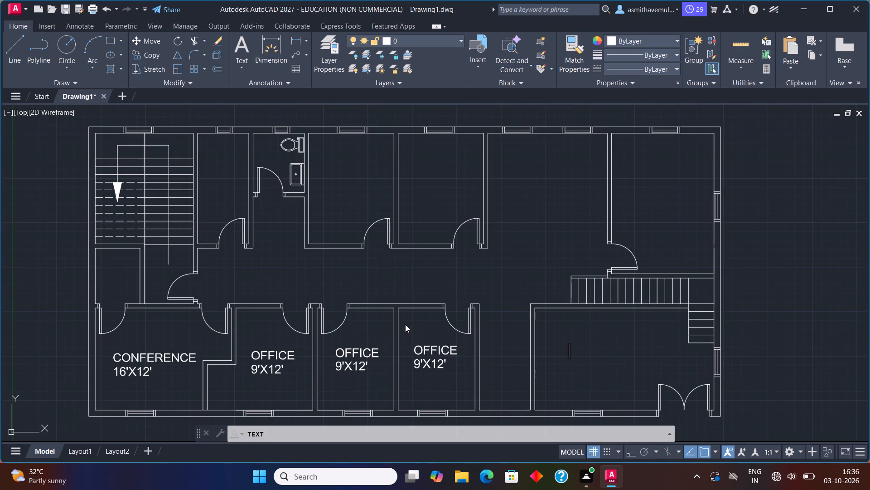
pyautogui.moveTo(405, 324); pyautogui.dragTo(402, 342, button='middle')
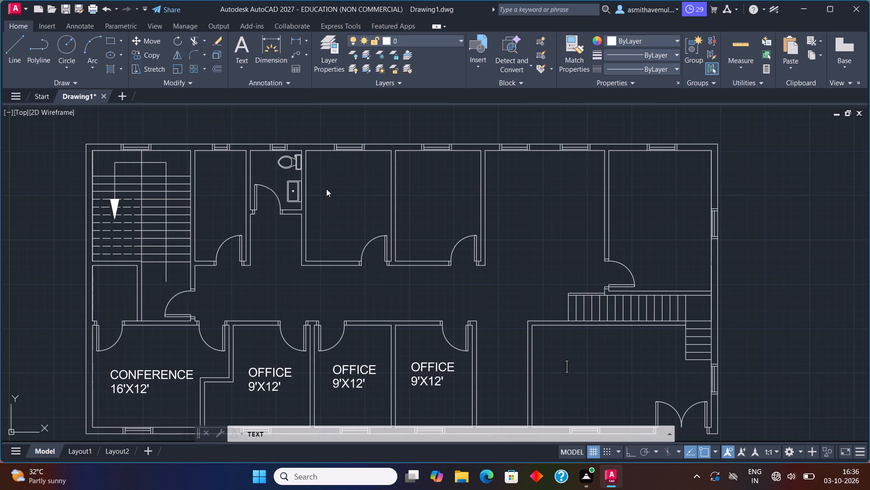
pyautogui.click(327, 191)
pyautogui.press('o')
pyautogui.write('FFICE')
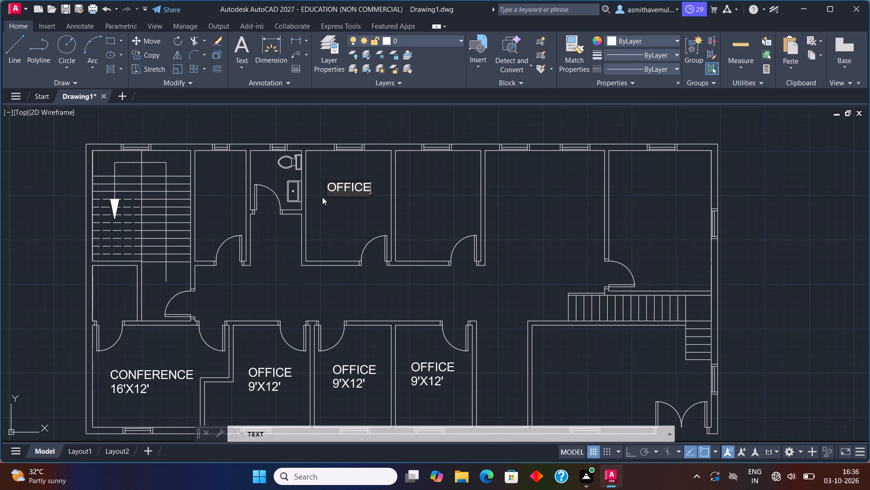
pyautogui.press('Return')
pyautogui.write('10')
pyautogui.write("'X11")
pyautogui.press("'")
# Label the second north room east of the restroom OFFICE, with 10'X11' on a second line.
pyautogui.click(416, 188)
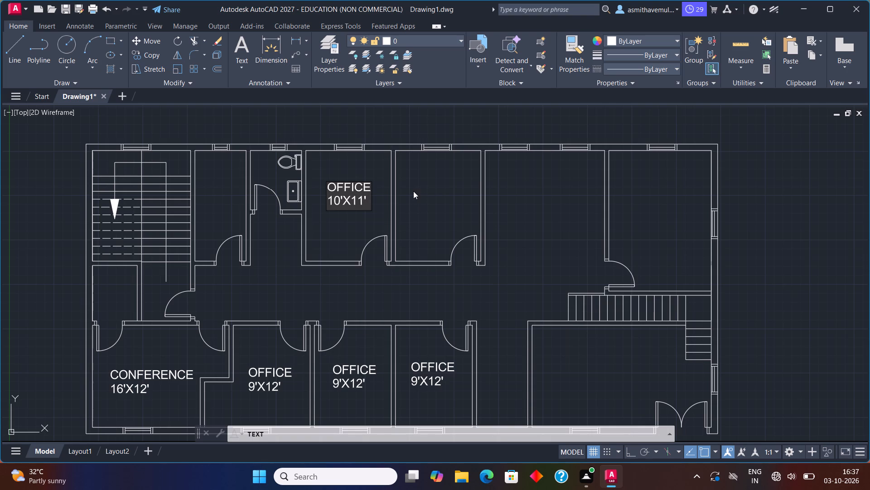
pyautogui.write('OFFICE')
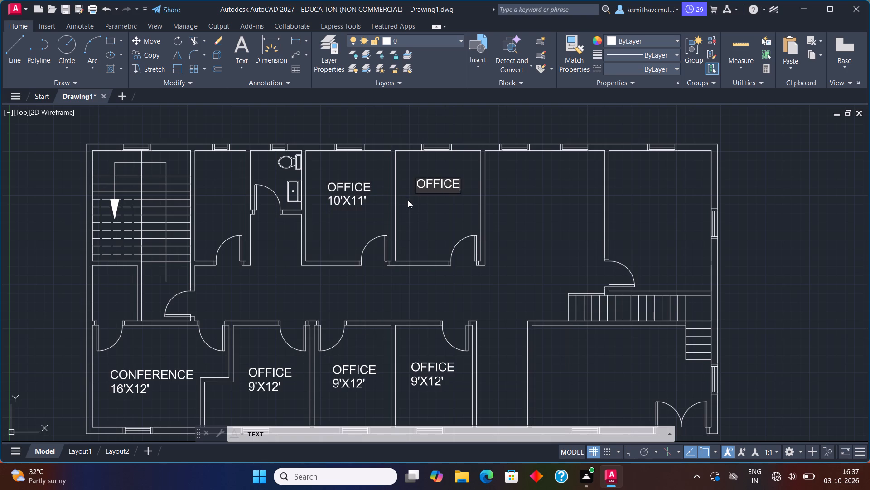
pyautogui.press('Return')
pyautogui.press('1')
pyautogui.press('0')
pyautogui.write("'X11")
pyautogui.press("'")
# Label the large open space east of the two north offices OFFICE AREA, with 14'X13' on a second line.
pyautogui.click(508, 183)
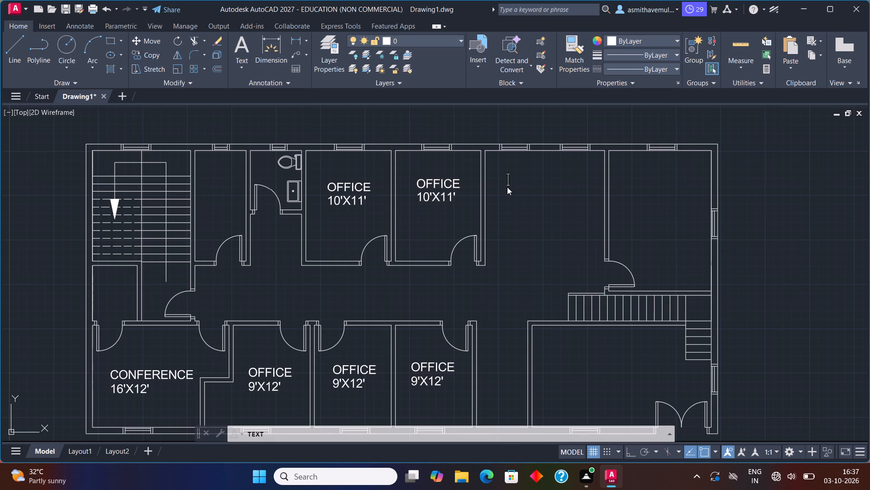
pyautogui.press('o')
pyautogui.write('FF')
pyautogui.write('ICE')
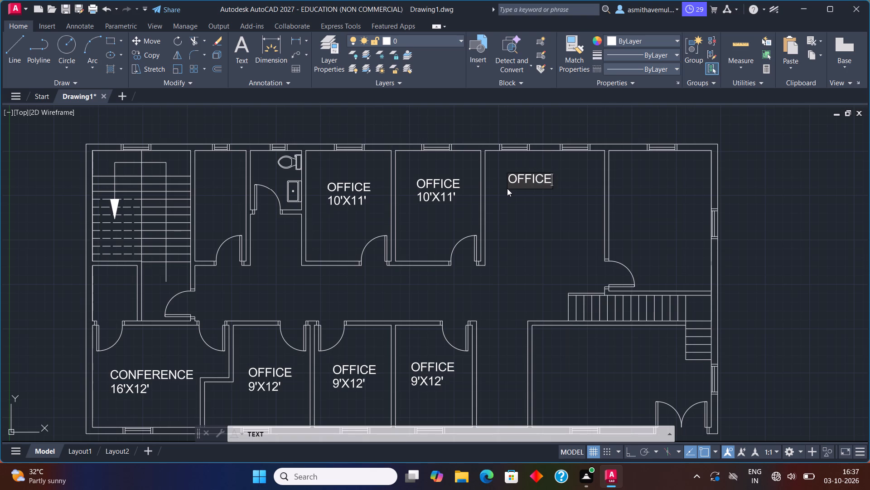
pyautogui.press('space')
pyautogui.write('A')
pyautogui.write('REA')
pyautogui.press('Return')
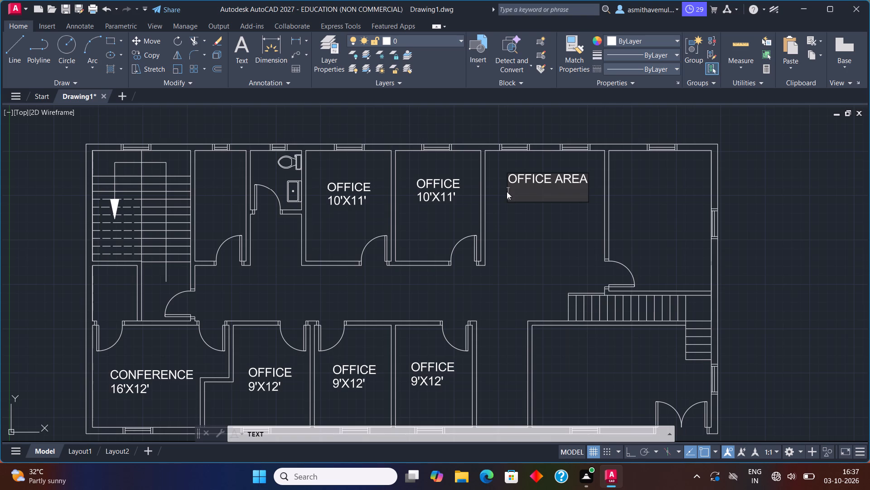
pyautogui.write('14')
pyautogui.write("'X")
pyautogui.press('1')
pyautogui.press('3')
pyautogui.press("'")
# Label the northeast corner room OFFICE, with 12'X13' on a second line, and end the text command.
pyautogui.click(633, 180)
pyautogui.write('OFFICE')
pyautogui.press('Return')
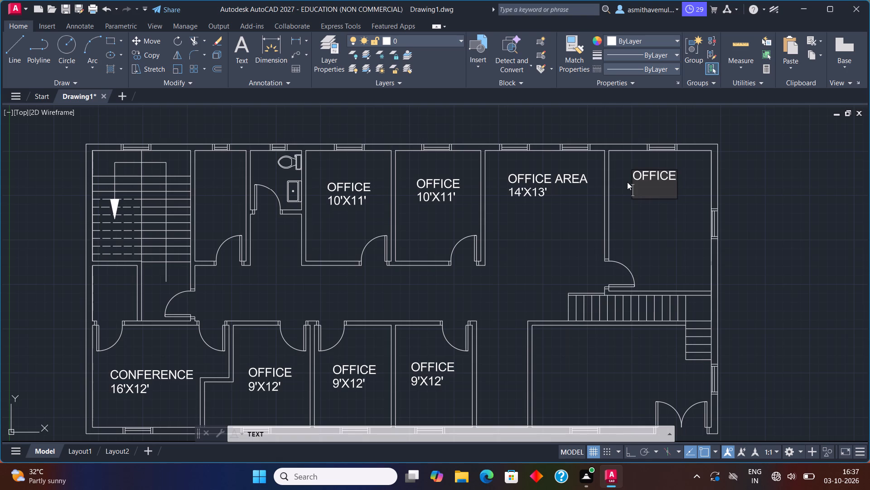
pyautogui.write('12')
pyautogui.write("'X")
pyautogui.write("13'")
pyautogui.scroll(-1, 621, 191)
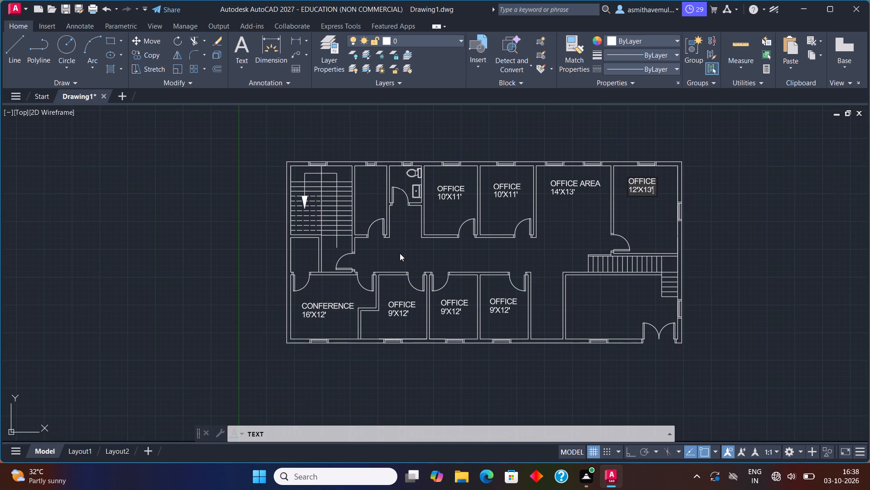
pyautogui.click(720, 225)
pyautogui.press('Escape')
# Label the restroom RESTROOM between the toilet and the door, using single-line text 6" high with 0 rotation.
pyautogui.scroll(1, 387, 229)
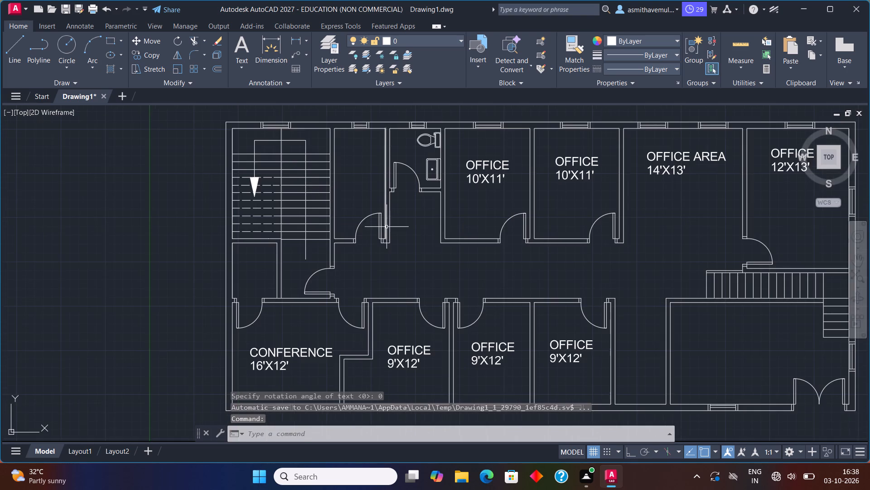
pyautogui.moveTo(389, 225); pyautogui.dragTo(432, 271, button='middle')
pyautogui.scroll(1, 449, 288)
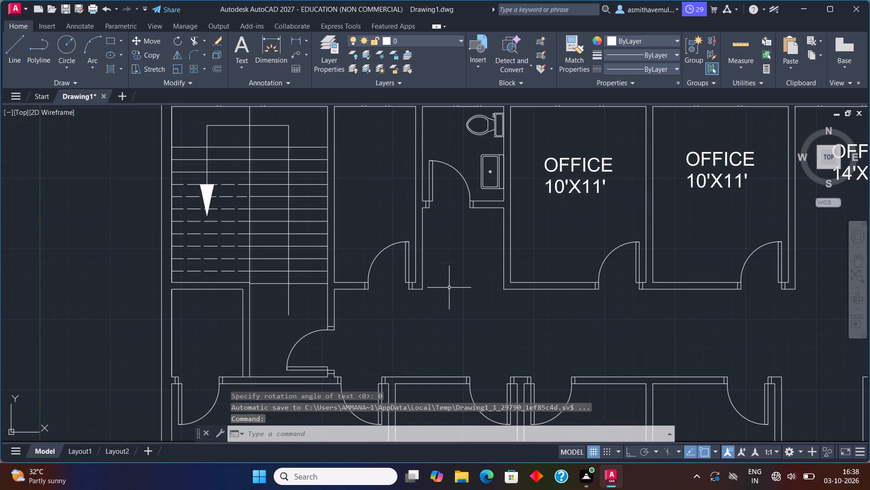
pyautogui.write('TEXT')
pyautogui.press('Return')
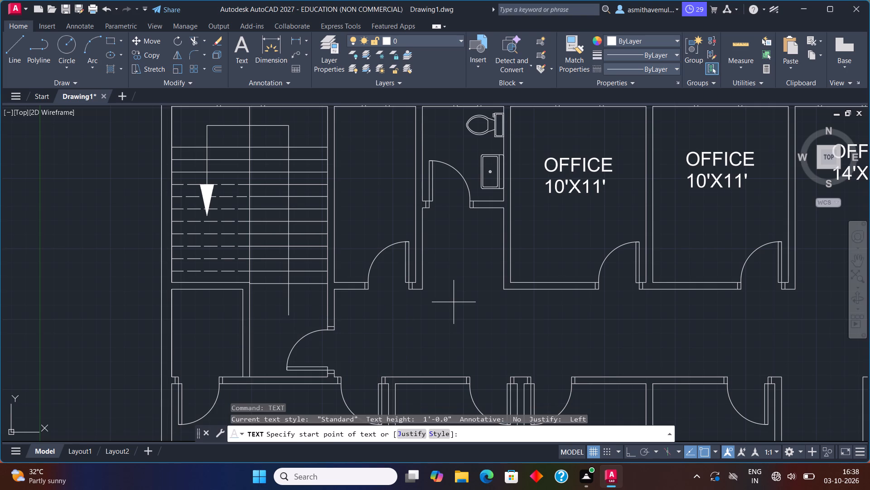
pyautogui.click(454, 304)
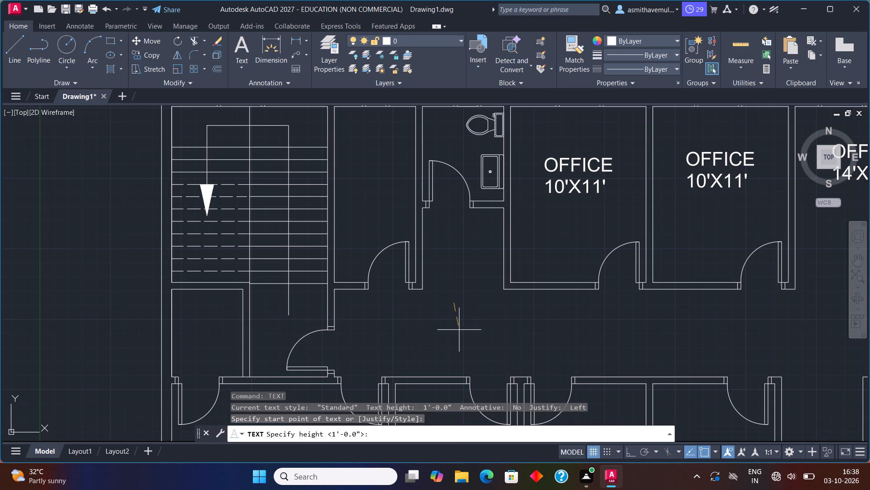
pyautogui.press('6')
pyautogui.hotkey('shift', '"')
pyautogui.press('Return')
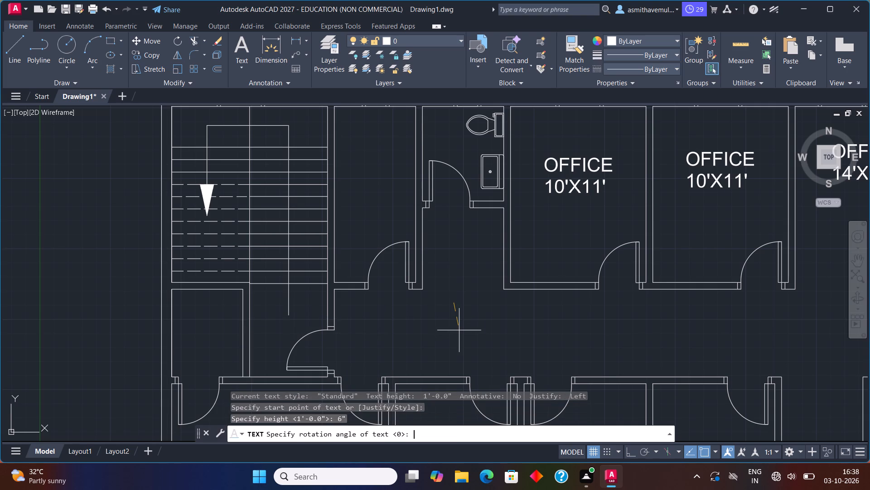
pyautogui.press('0')
pyautogui.press('Return')
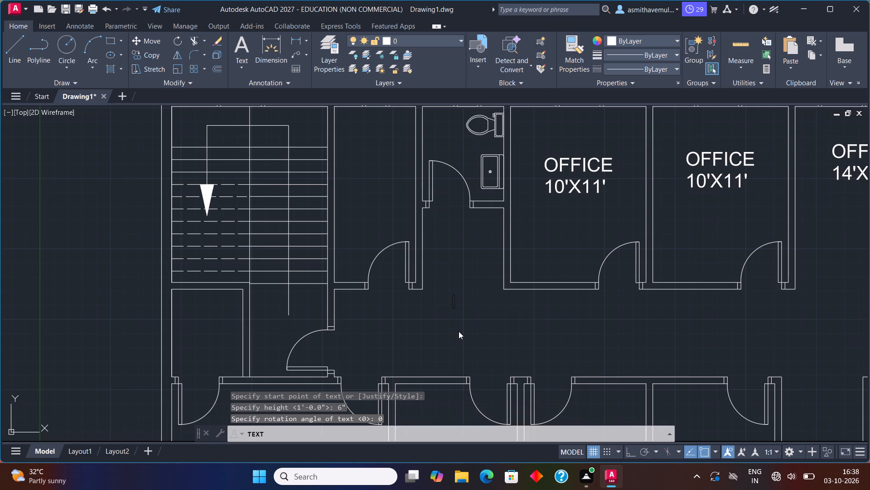
pyautogui.moveTo(438, 226); pyautogui.dragTo(451, 299, button='middle')
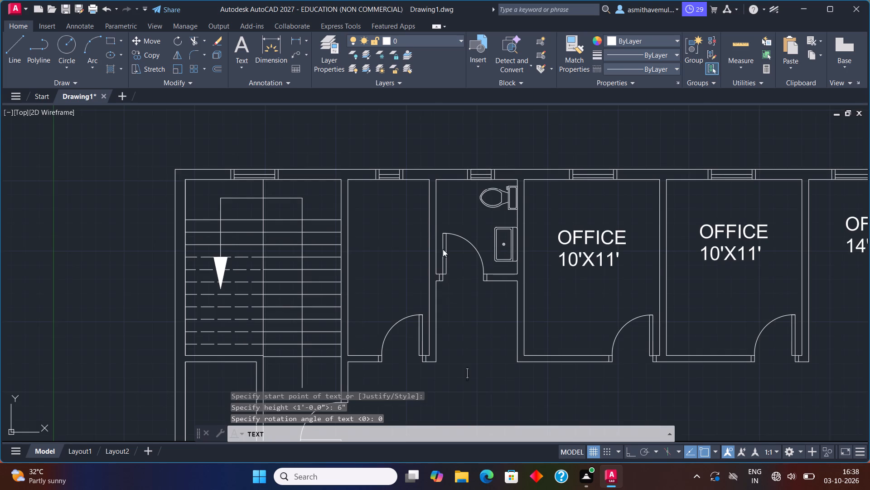
pyautogui.scroll(2, 445, 243)
pyautogui.moveTo(448, 230); pyautogui.dragTo(455, 282, button='middle')
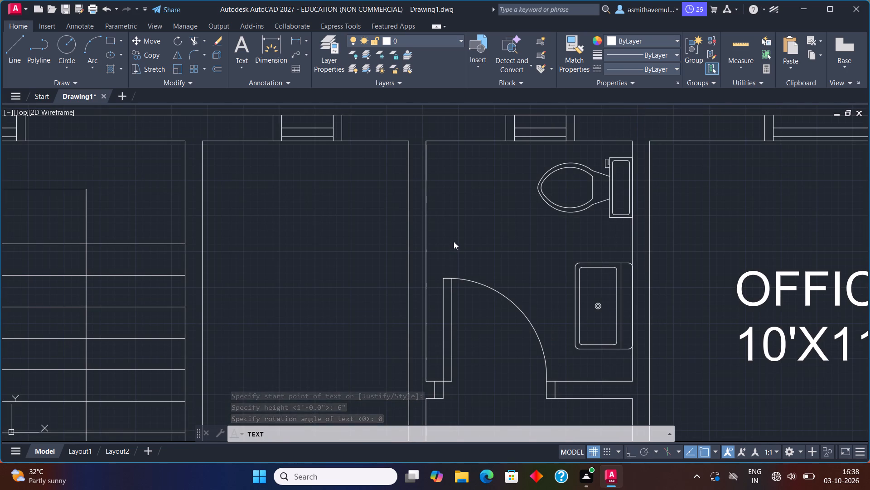
pyautogui.click(446, 246)
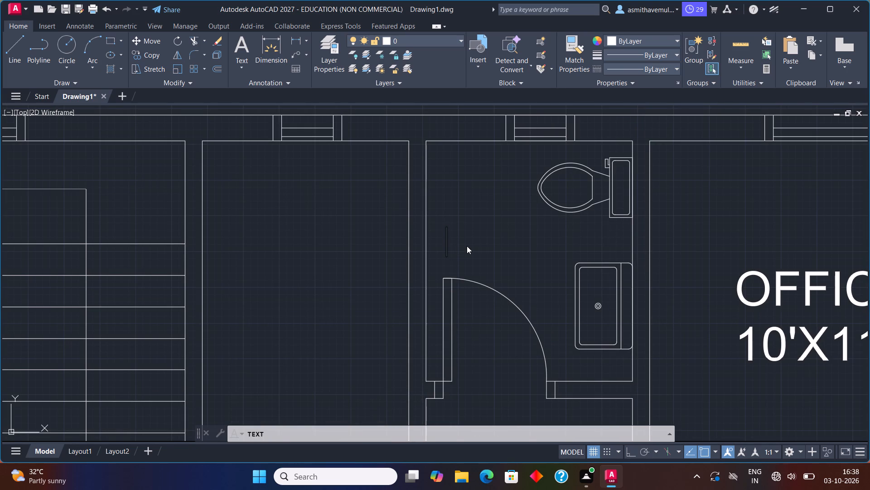
pyautogui.write('RESTR')
pyautogui.write('OOM')
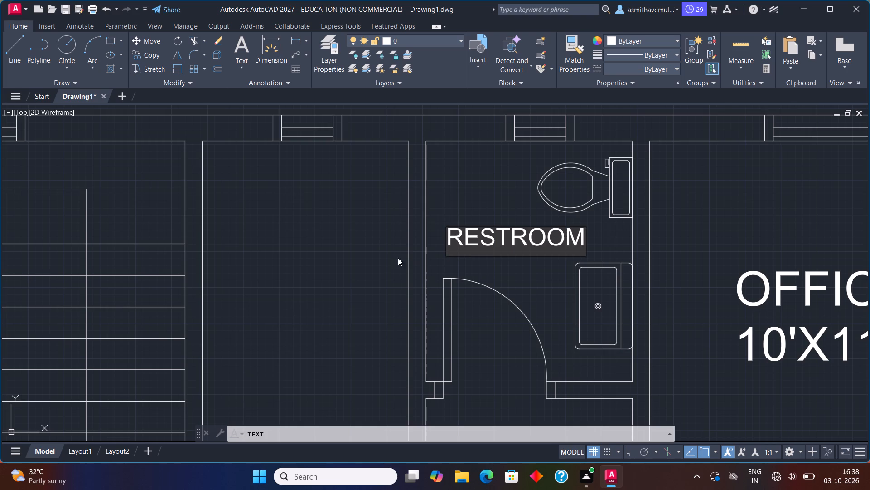
# Label the room just west of the restroom STORE, with ROOM on a second line, and end the text command.
pyautogui.click(263, 304)
pyautogui.write('STORE')
pyautogui.press('space')
pyautogui.write('R')
pyautogui.write('OOM')
pyautogui.press('BackSpace')
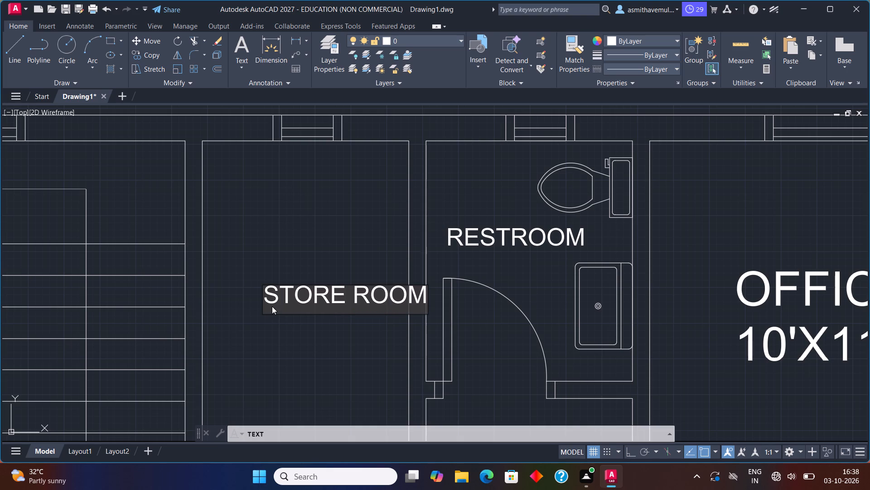
pyautogui.press('BackSpace')
pyautogui.press('BackSpace')
pyautogui.press('BackSpace')
pyautogui.press('Return')
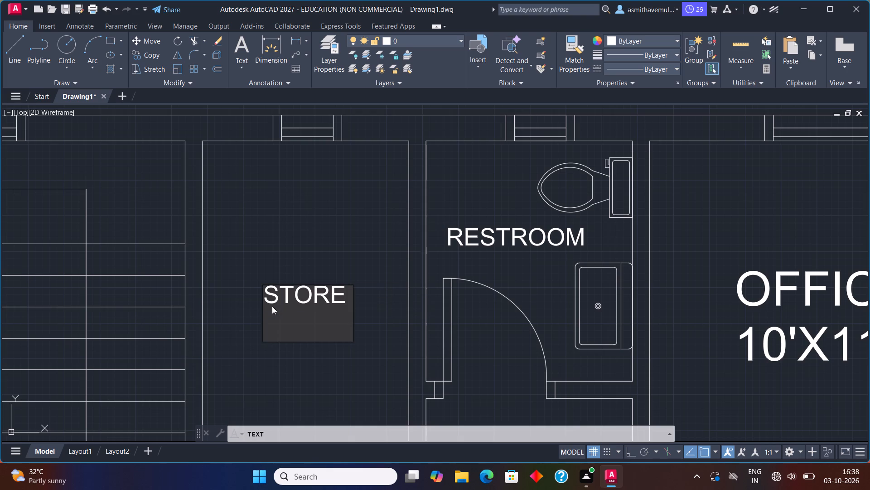
pyautogui.write('ROOM')
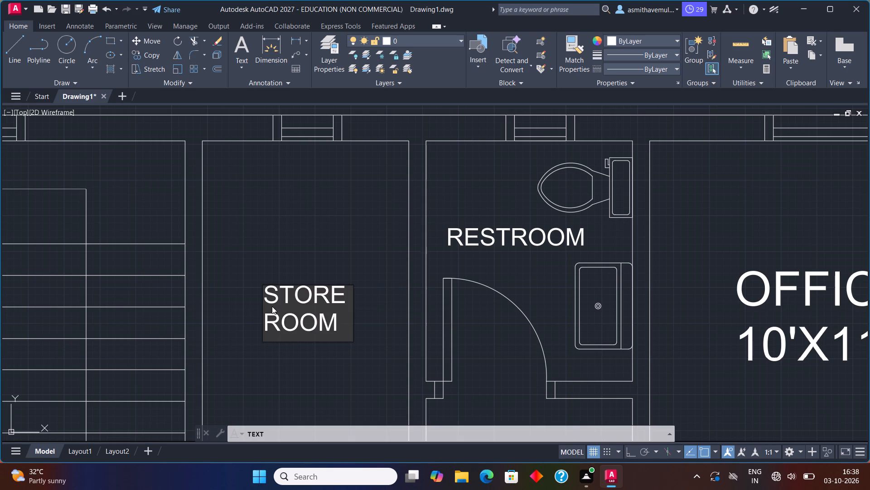
pyautogui.click(300, 253)
pyautogui.press('Escape')
# Open DesignCenter and examine the blocks in the House Designer.dwg sample drawing.
pyautogui.scroll(-4, 300, 253)
pyautogui.moveTo(375, 301); pyautogui.dragTo(374, 279, button='middle')
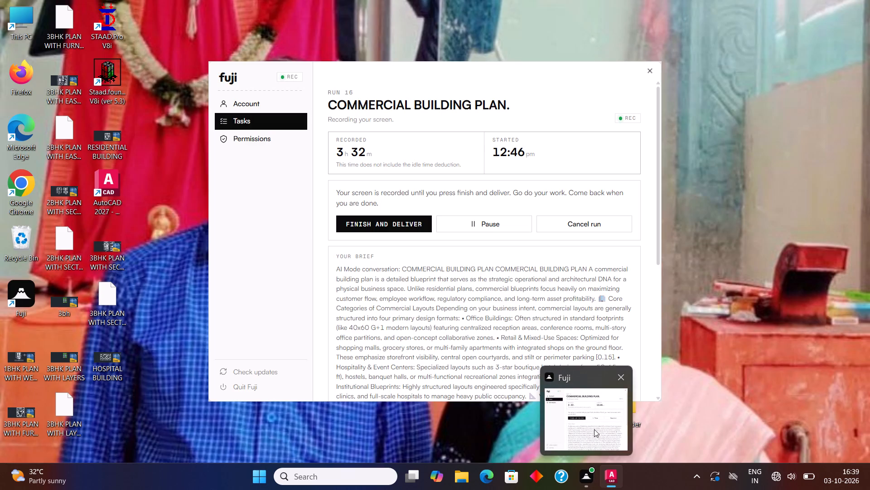
pyautogui.moveTo(433, 289); pyautogui.dragTo(451, 185, button='middle')
pyautogui.scroll(1, 298, 138)
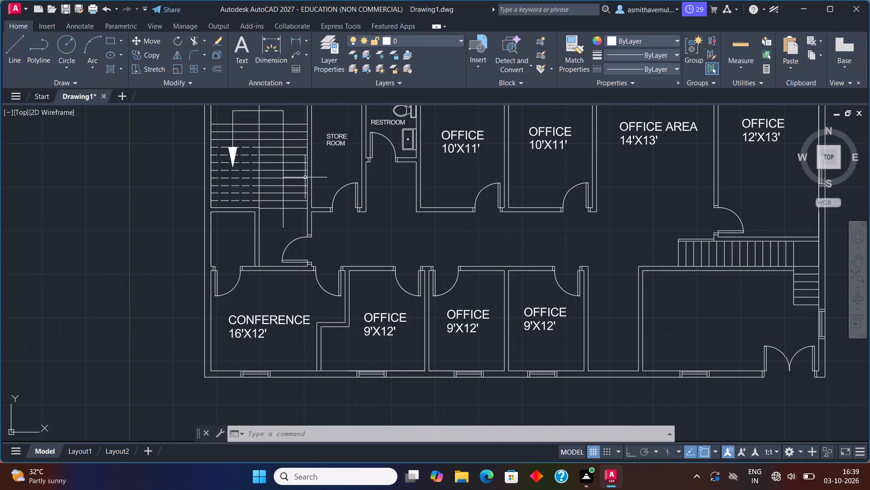
pyautogui.hotkey('ctrl', '2')
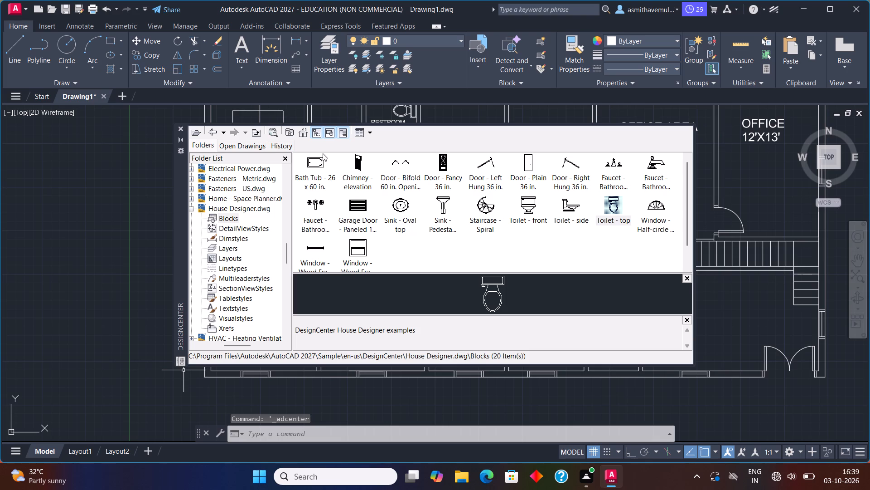
pyautogui.click(302, 128)
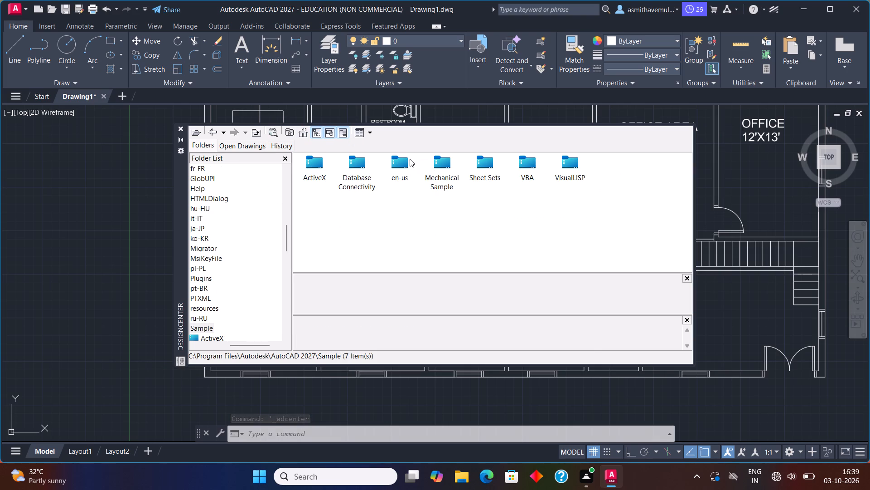
pyautogui.tripleClick(405, 163)
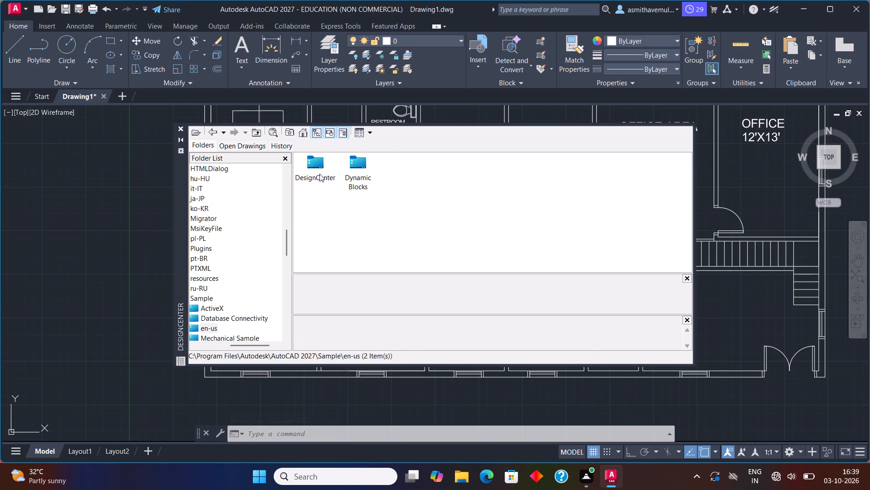
pyautogui.doubleClick(319, 174)
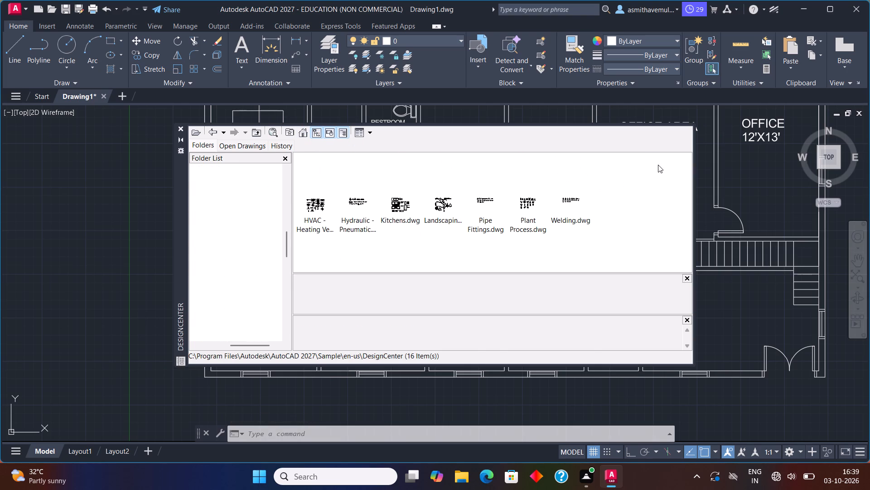
pyautogui.doubleClick(658, 165)
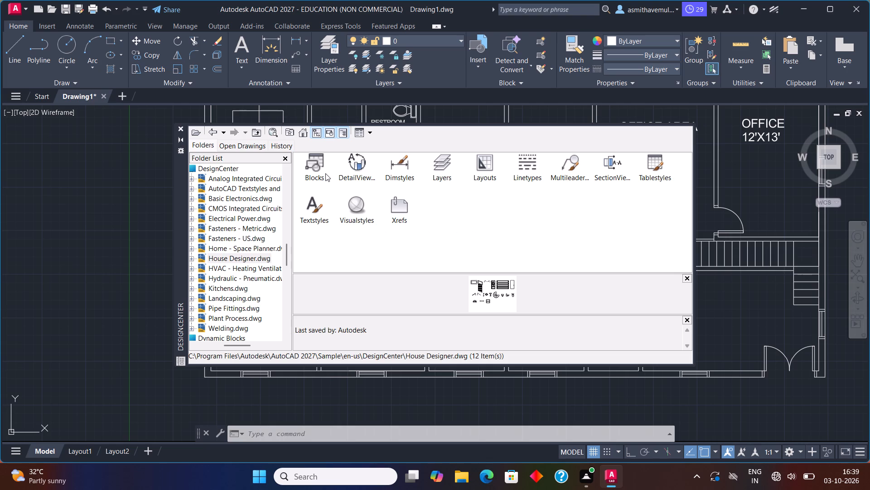
pyautogui.doubleClick(325, 173)
pyautogui.doubleClick(317, 168)
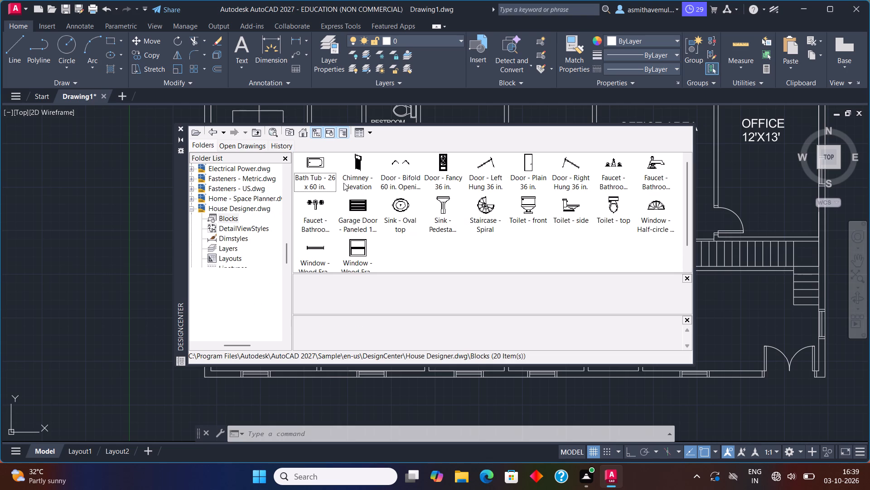
# Examine the blocks in the Home - Space Planner.dwg and Kitchens.dwg sample drawings in DesignCenter.
pyautogui.click(302, 136)
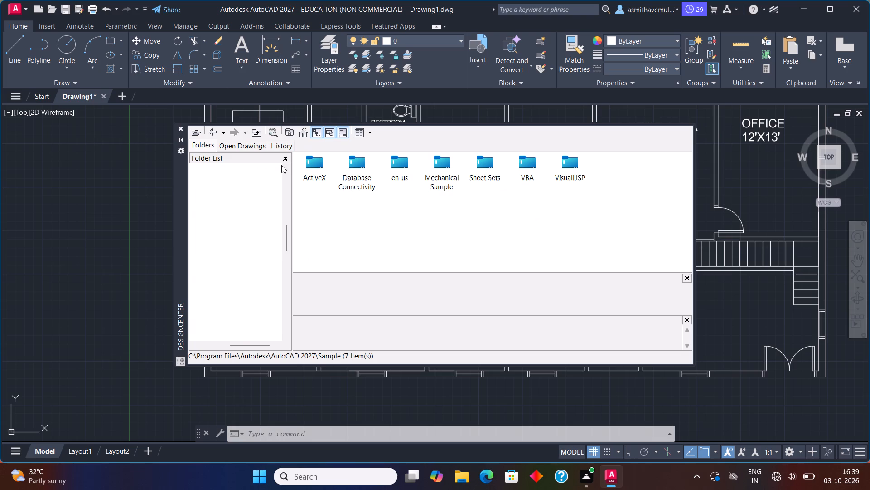
pyautogui.doubleClick(395, 176)
pyautogui.doubleClick(313, 175)
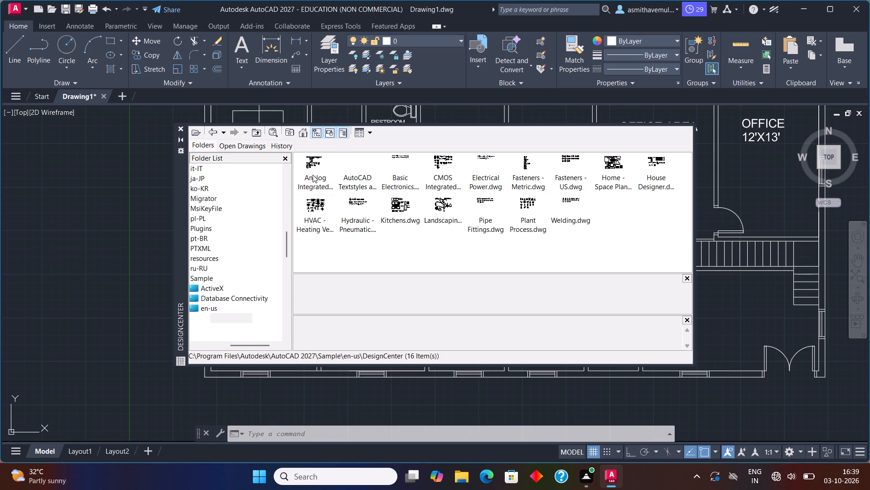
pyautogui.doubleClick(606, 162)
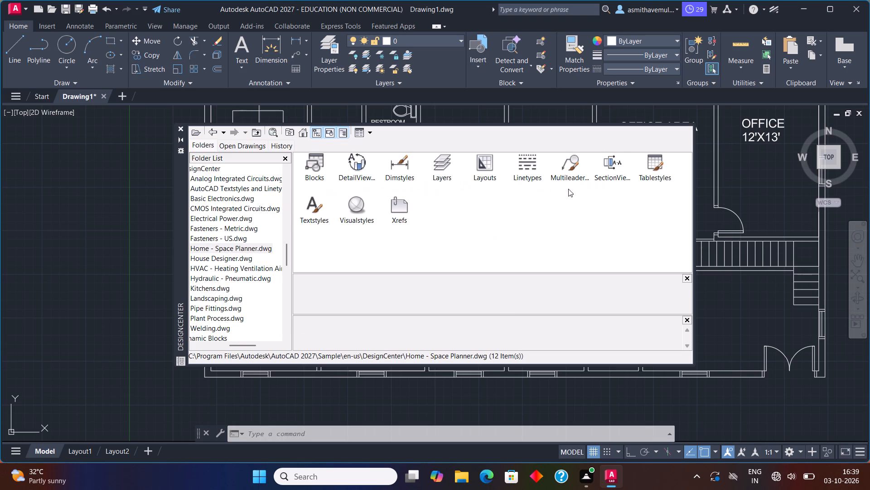
pyautogui.doubleClick(320, 179)
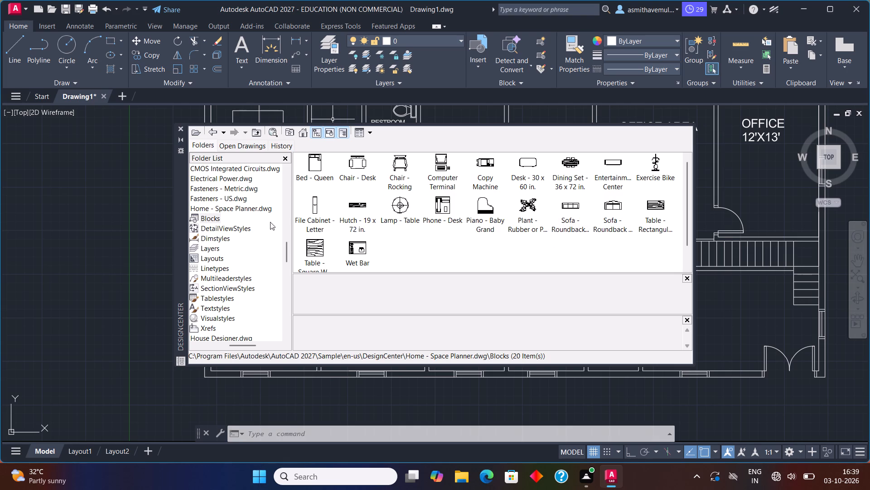
pyautogui.doubleClick(299, 137)
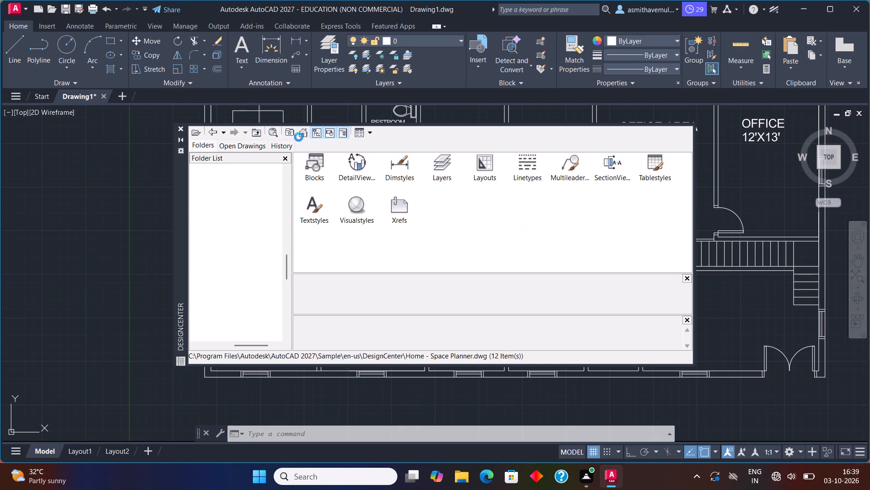
pyautogui.doubleClick(389, 165)
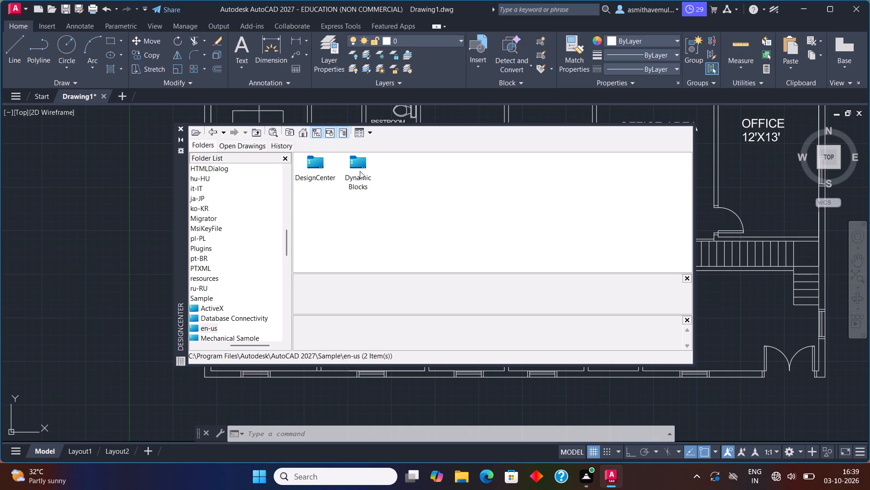
pyautogui.doubleClick(306, 175)
pyautogui.doubleClick(403, 206)
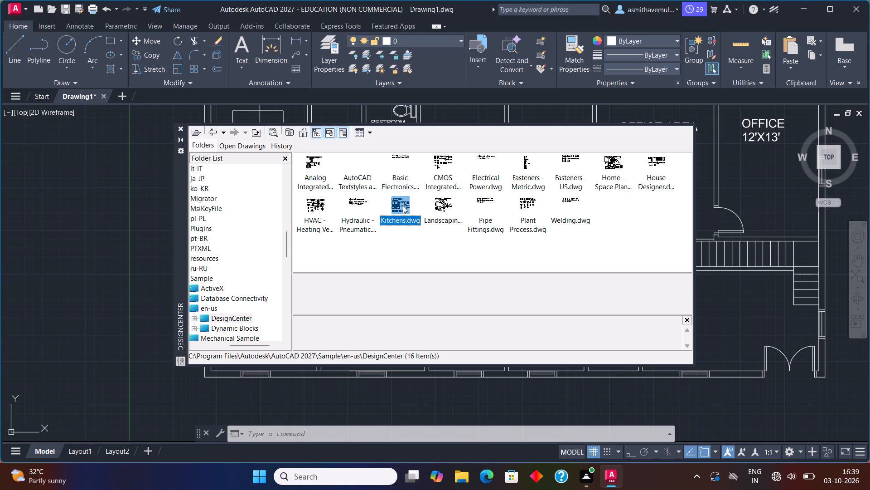
pyautogui.doubleClick(304, 172)
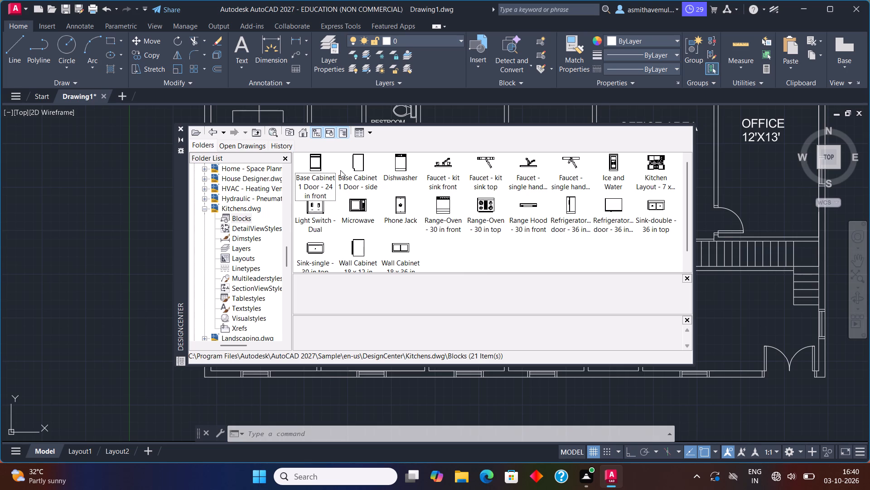
# Insert the Entertainment Center block from the Home - Space Planner.dwg sample drawing into the empty space west of the plan, and close DesignCenter.
pyautogui.click(302, 134)
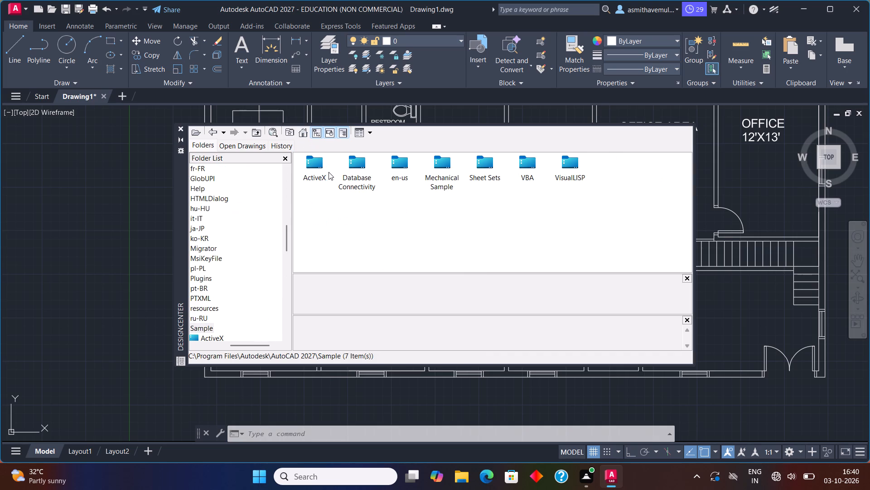
pyautogui.doubleClick(396, 170)
pyautogui.doubleClick(309, 172)
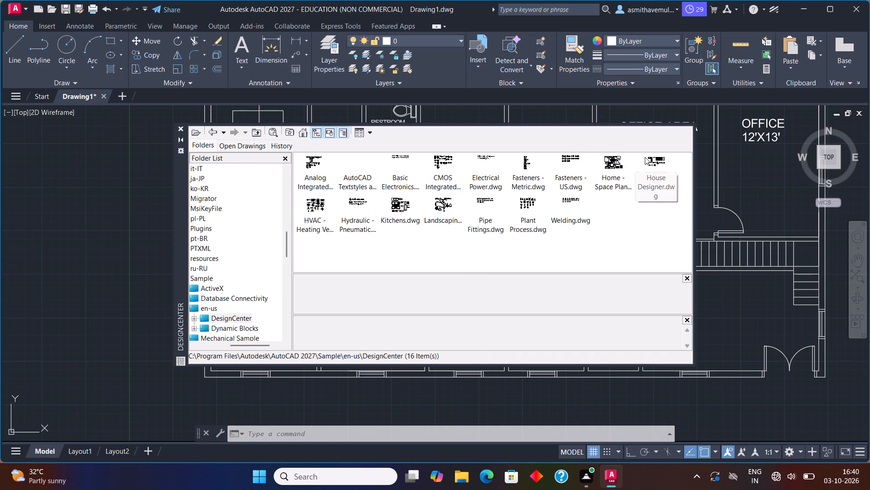
pyautogui.doubleClick(645, 157)
pyautogui.doubleClick(314, 177)
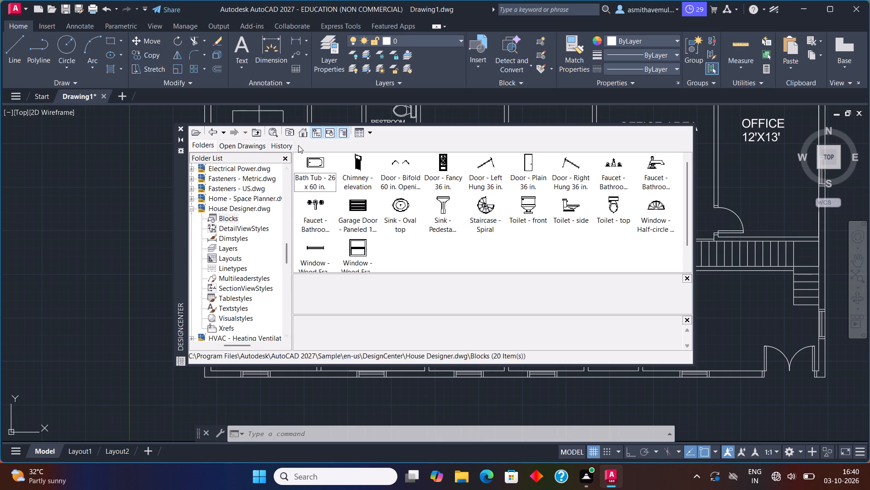
pyautogui.click(304, 135)
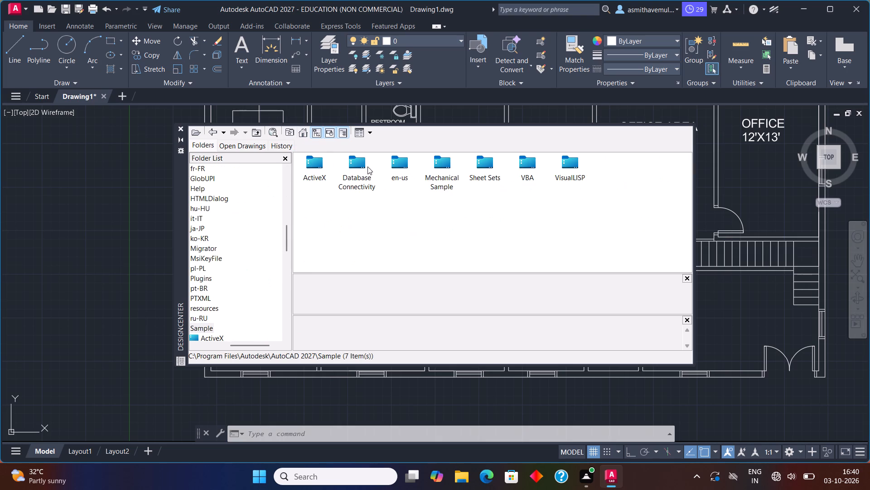
pyautogui.doubleClick(406, 167)
pyautogui.tripleClick(307, 165)
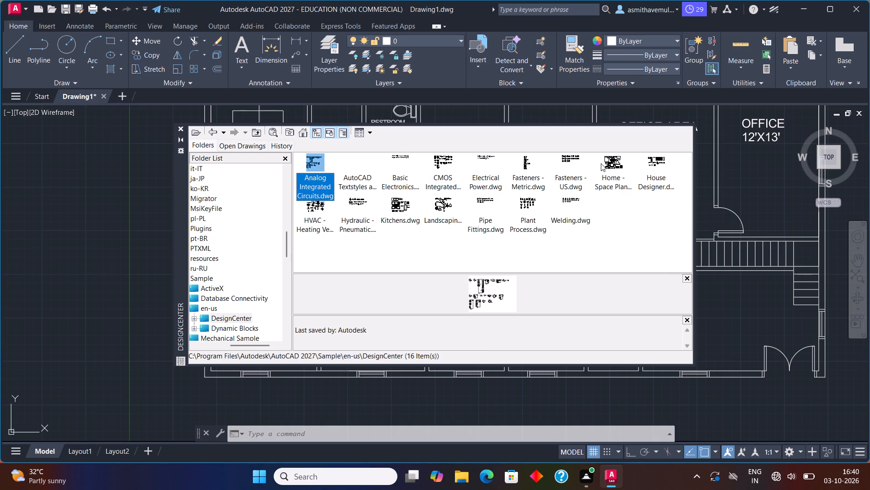
pyautogui.doubleClick(601, 163)
pyautogui.doubleClick(316, 166)
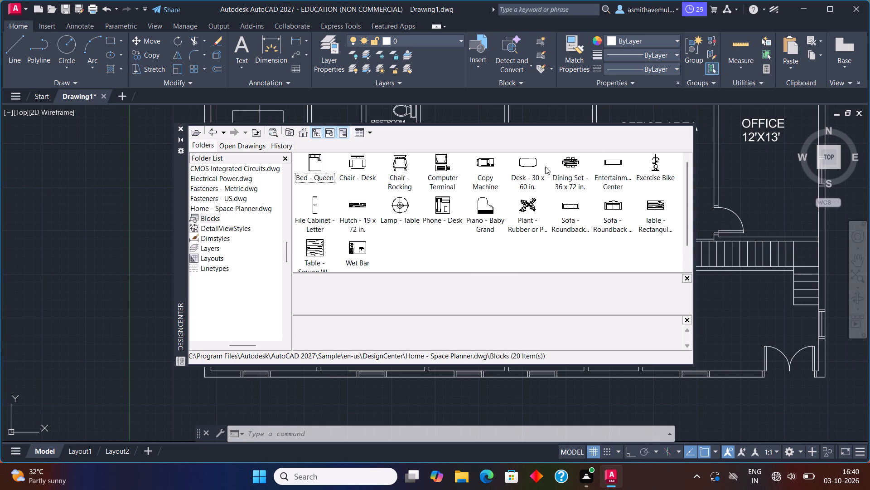
pyautogui.moveTo(607, 162); pyautogui.dragTo(91, 245)
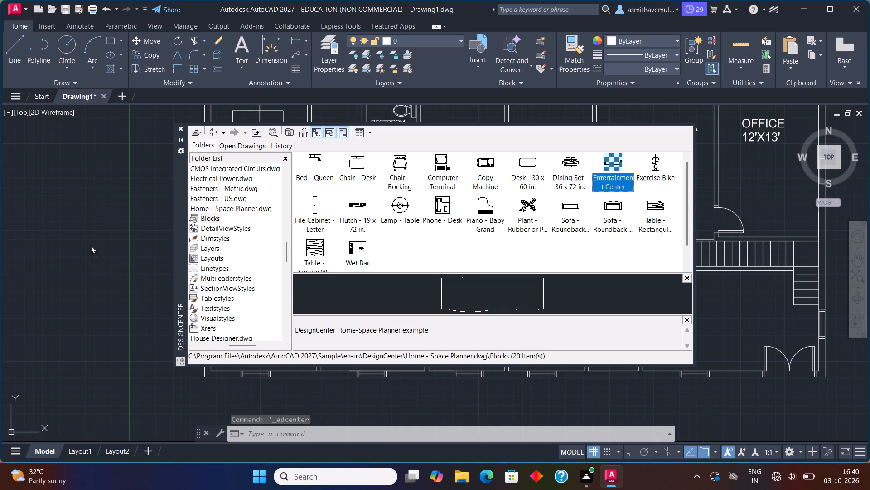
pyautogui.moveTo(91, 245); pyautogui.dragTo(87, 245)
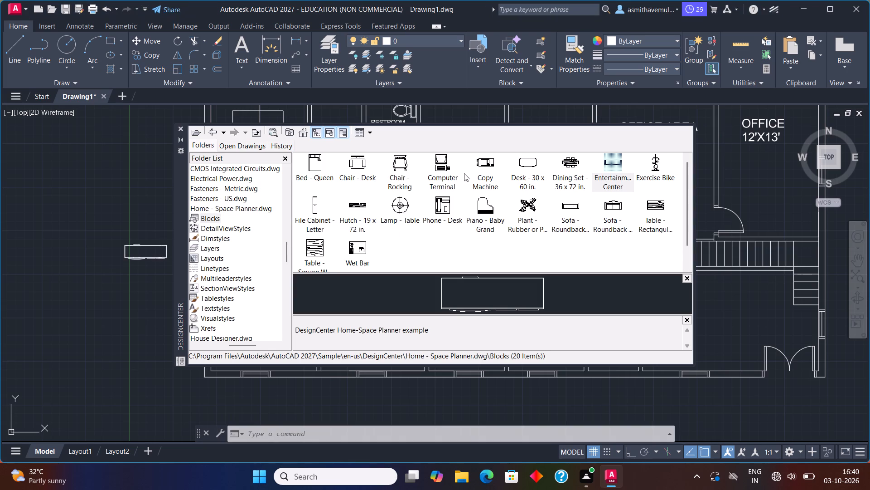
pyautogui.click(181, 130)
# Rotate the Entertainment Center block 90° counterclockwise about its upper east corner so its long side runs north-south.
pyautogui.scroll(-1, 317, 195)
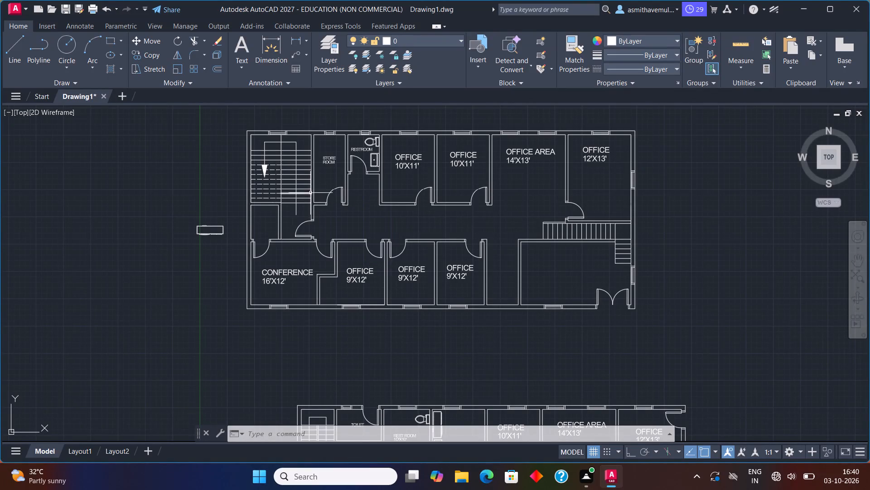
pyautogui.scroll(1, 218, 240)
pyautogui.moveTo(215, 210); pyautogui.dragTo(194, 291)
pyautogui.write('RO')
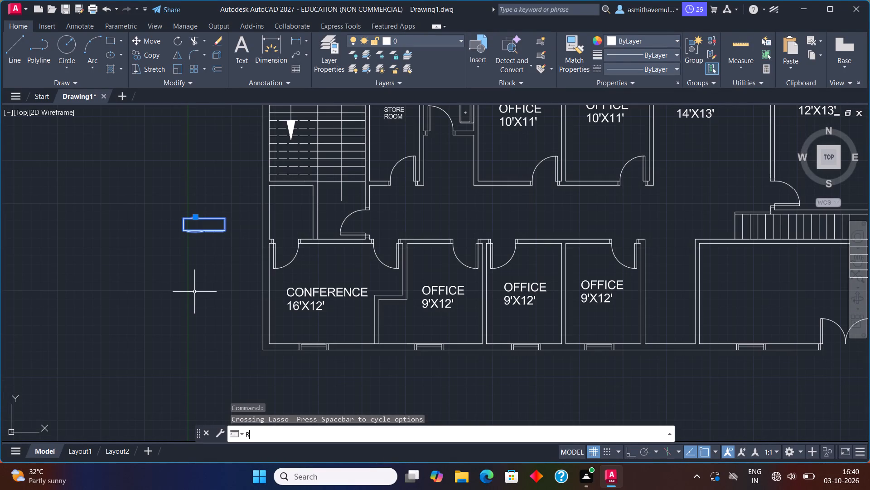
pyautogui.press('Return')
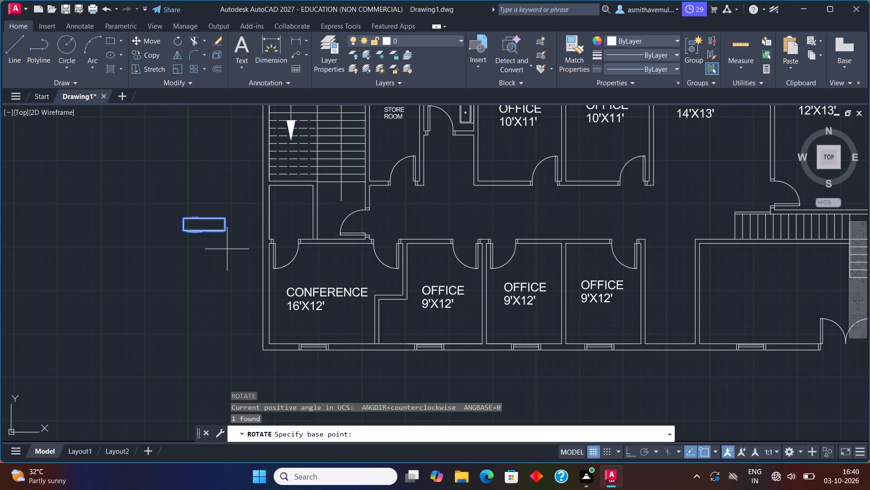
pyautogui.click(226, 216)
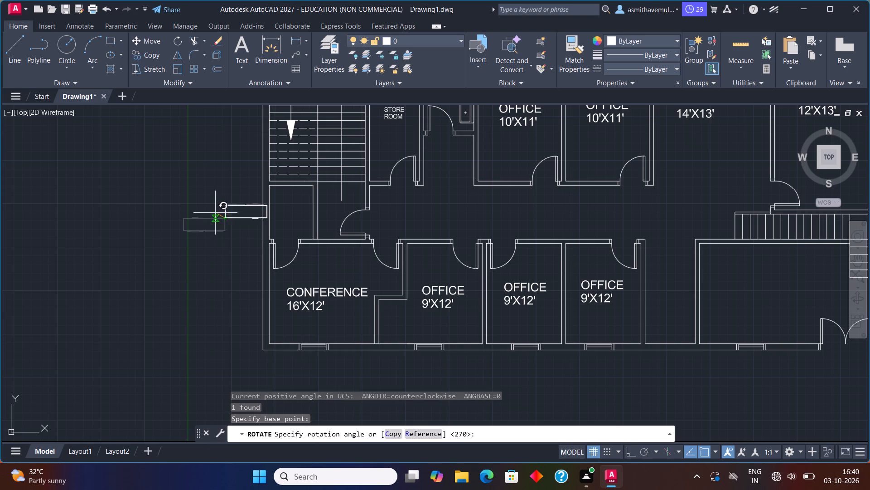
pyautogui.press('F8')
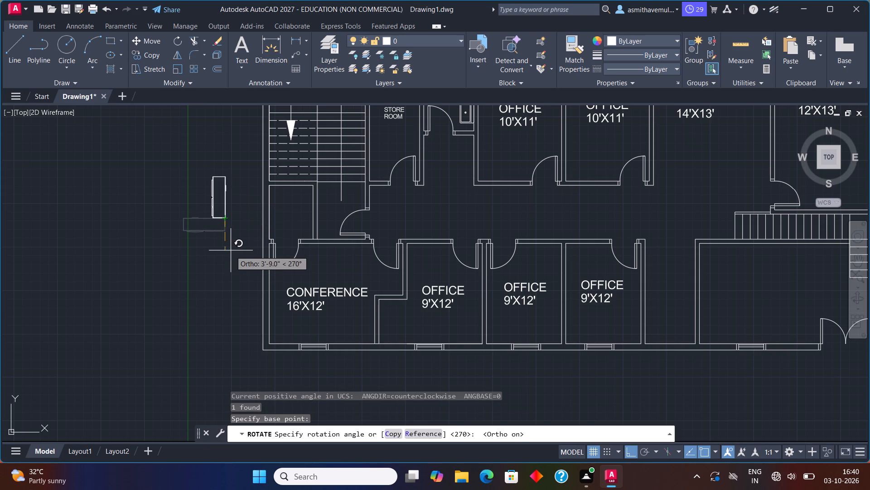
pyautogui.click(242, 196)
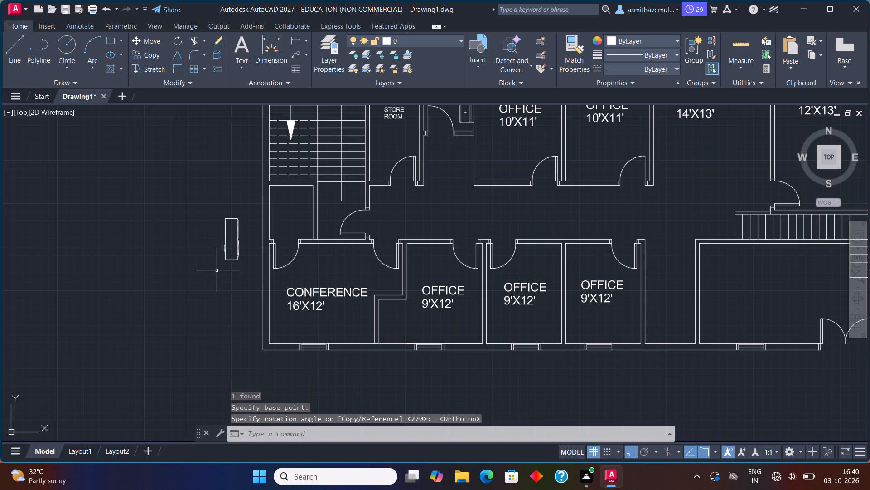
pyautogui.press('F8')
# Move the Entertainment Center block into the store room, with its back against the west wall near the northwest corner.
pyautogui.moveTo(253, 244); pyautogui.dragTo(252, 244)
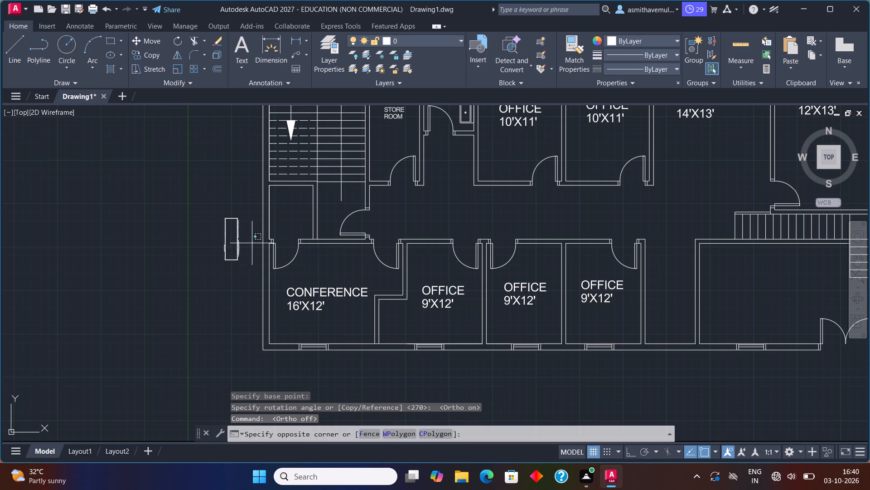
pyautogui.moveTo(252, 244); pyautogui.dragTo(178, 278)
pyautogui.press('m')
pyautogui.press('Return')
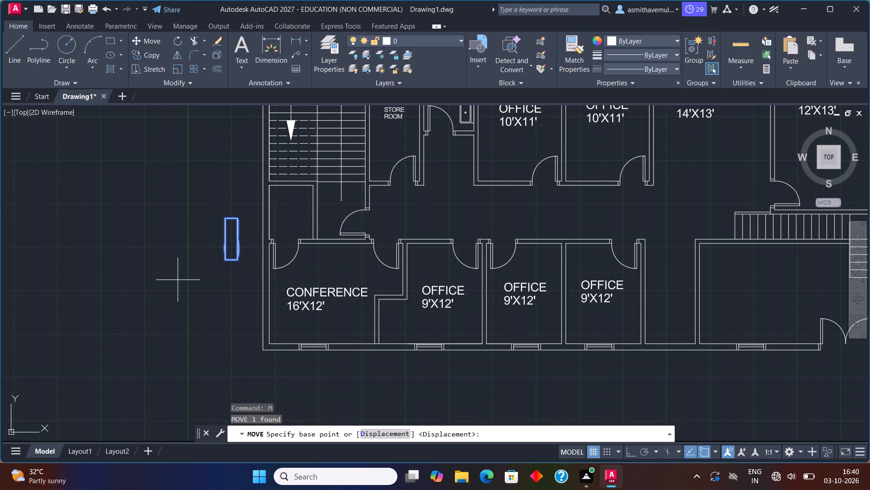
pyautogui.click(220, 253)
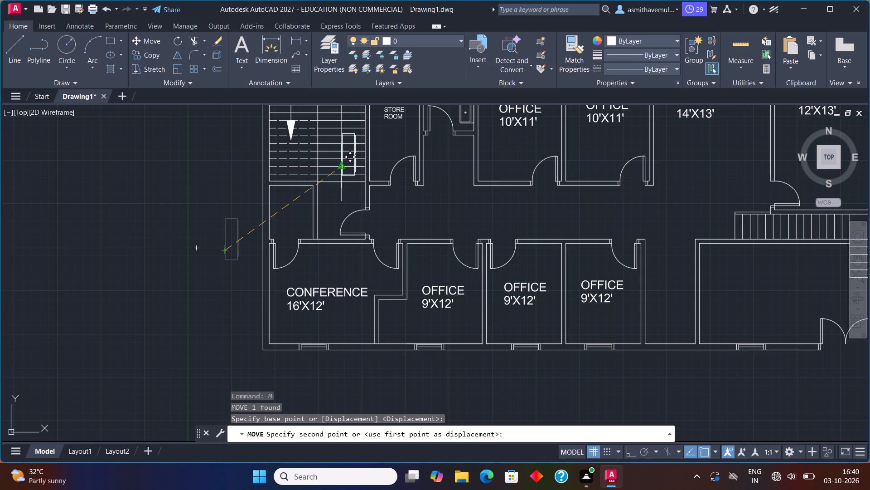
pyautogui.moveTo(324, 196); pyautogui.dragTo(169, 284, button='middle')
pyautogui.scroll(2, 223, 240)
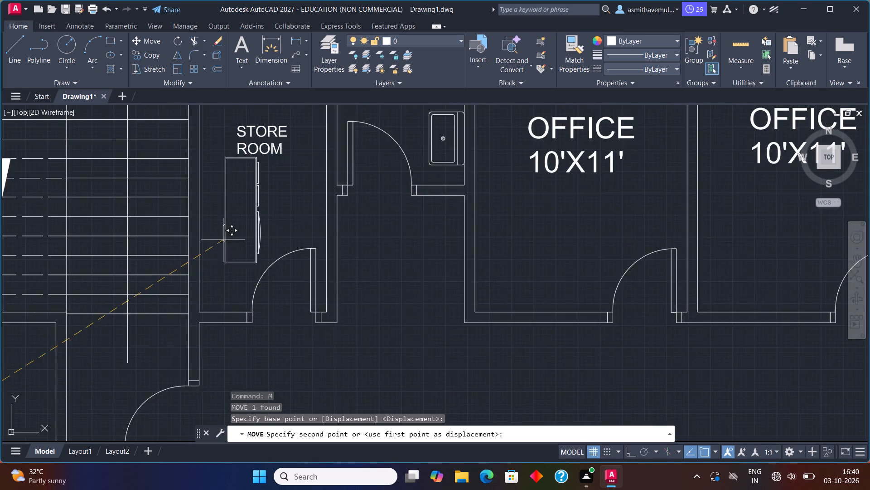
pyautogui.scroll(1, 223, 240)
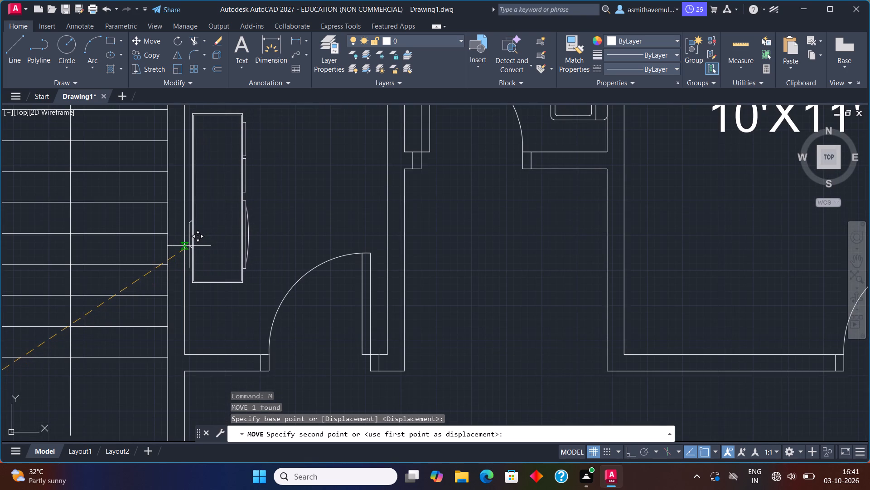
pyautogui.scroll(-1, 189, 246)
pyautogui.moveTo(189, 246); pyautogui.dragTo(212, 354, button='middle')
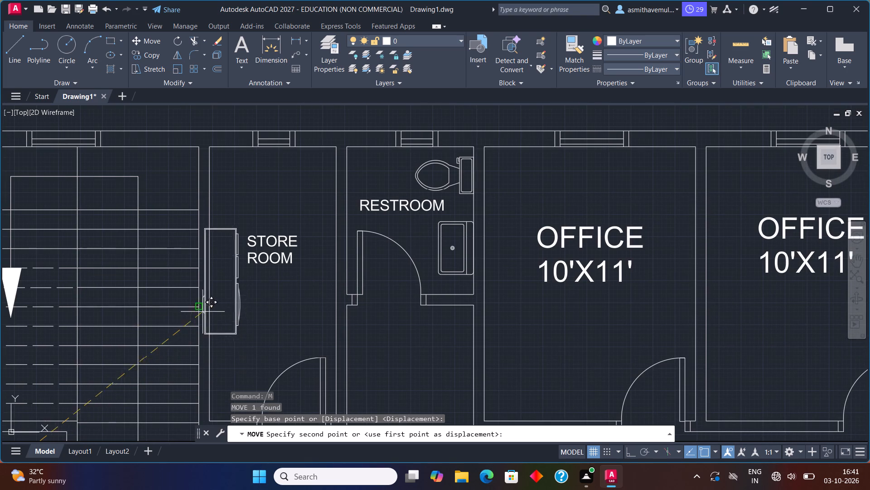
pyautogui.scroll(2, 209, 278)
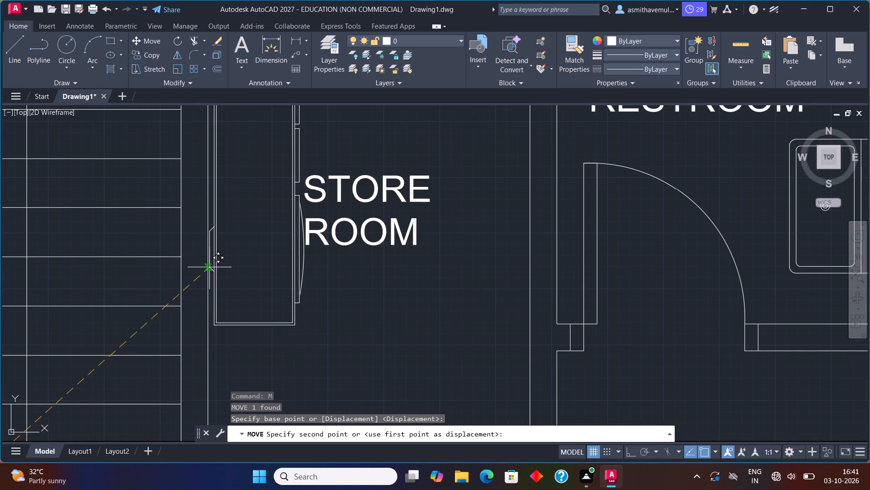
pyautogui.moveTo(209, 266); pyautogui.dragTo(236, 458, button='middle')
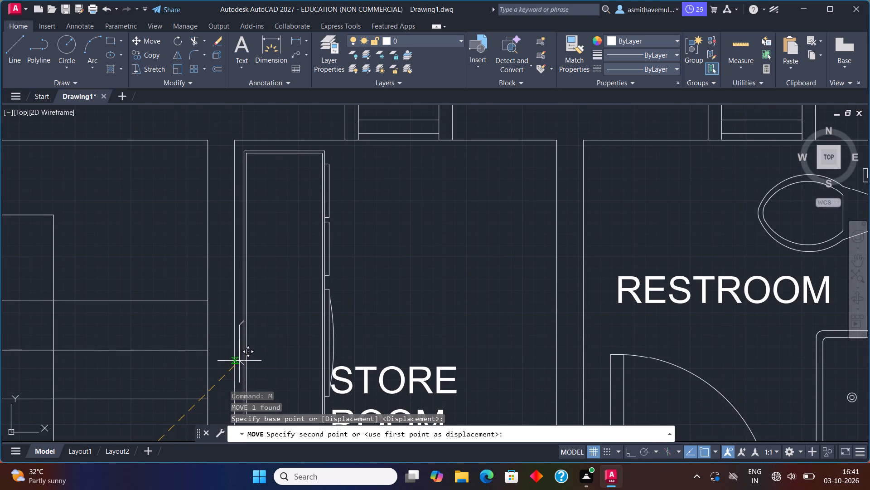
pyautogui.click(239, 362)
pyautogui.scroll(-2, 284, 329)
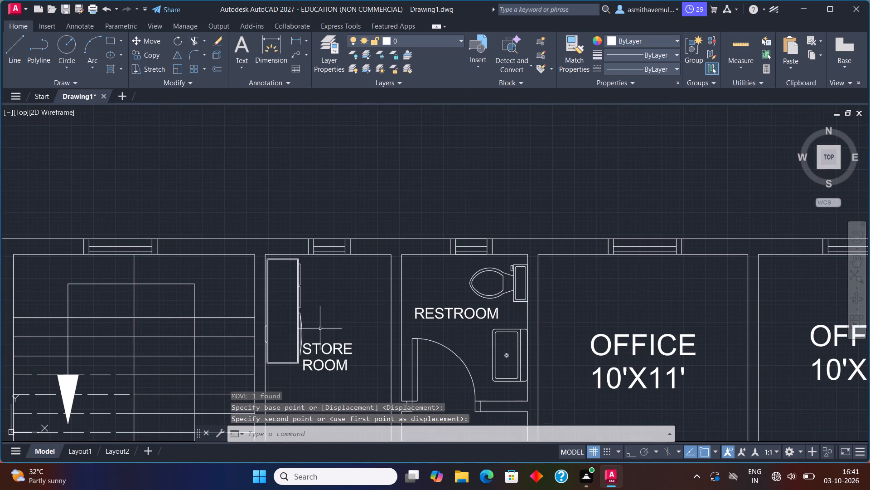
# Move the two-line STORE ROOM label slightly southeast, clear of the Entertainment Center block.
pyautogui.moveTo(322, 334); pyautogui.dragTo(322, 328, button='middle')
pyautogui.moveTo(322, 327); pyautogui.dragTo(330, 370)
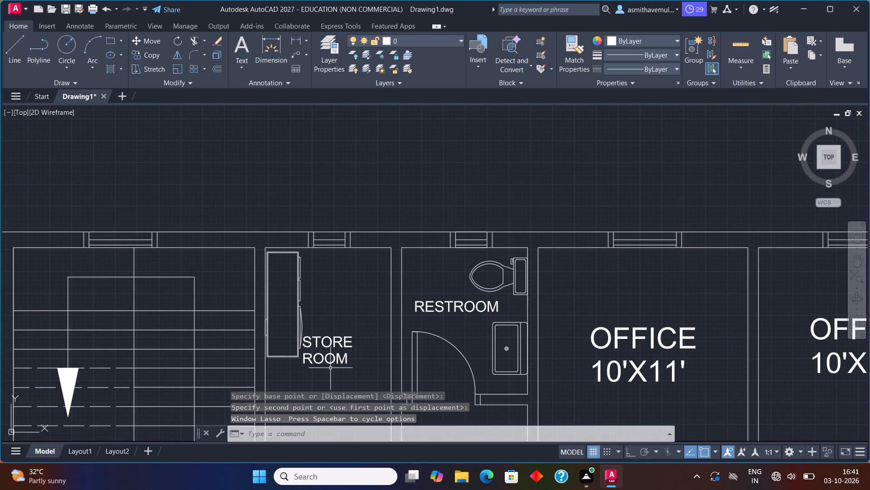
pyautogui.moveTo(344, 319); pyautogui.dragTo(323, 382)
pyautogui.press('m')
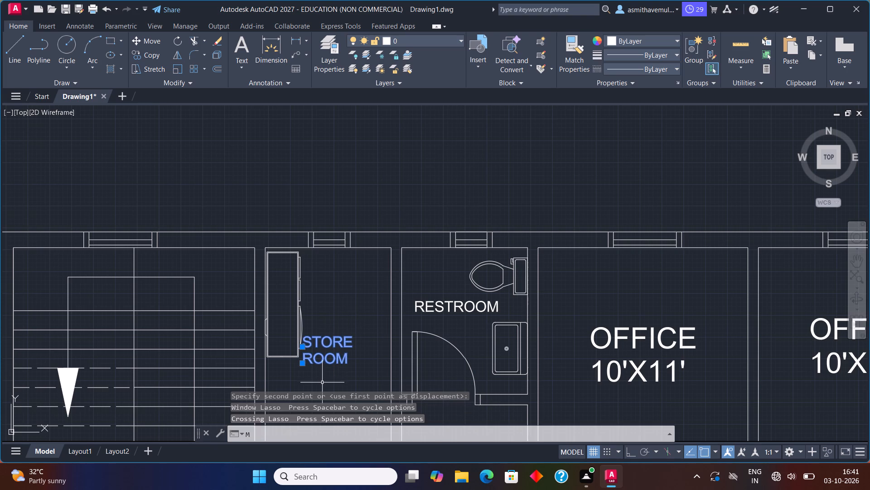
pyautogui.press('Return')
pyautogui.click(320, 343)
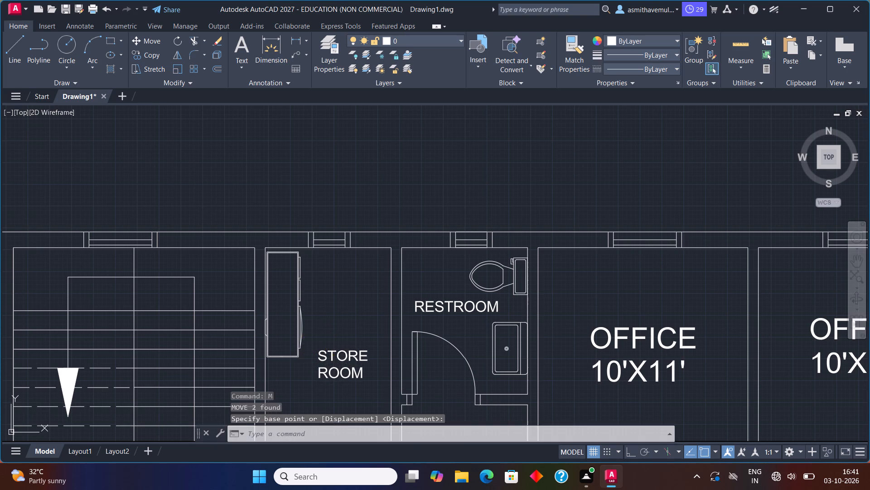
pyautogui.click(335, 358)
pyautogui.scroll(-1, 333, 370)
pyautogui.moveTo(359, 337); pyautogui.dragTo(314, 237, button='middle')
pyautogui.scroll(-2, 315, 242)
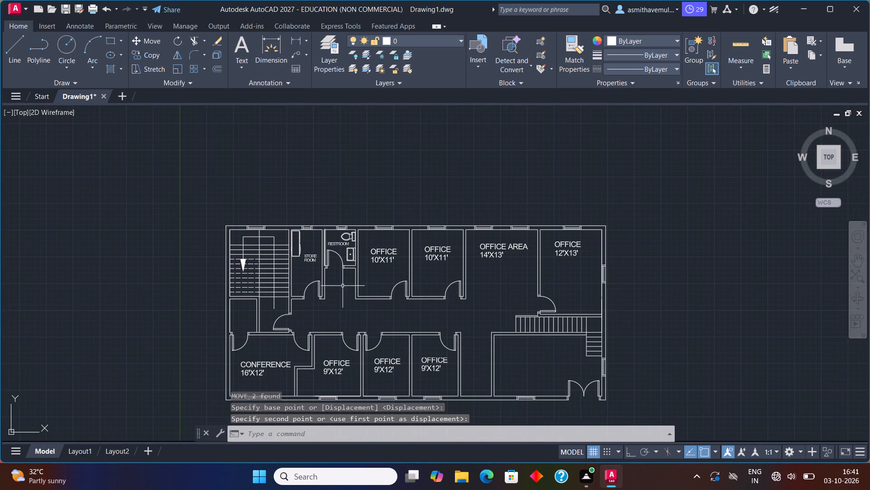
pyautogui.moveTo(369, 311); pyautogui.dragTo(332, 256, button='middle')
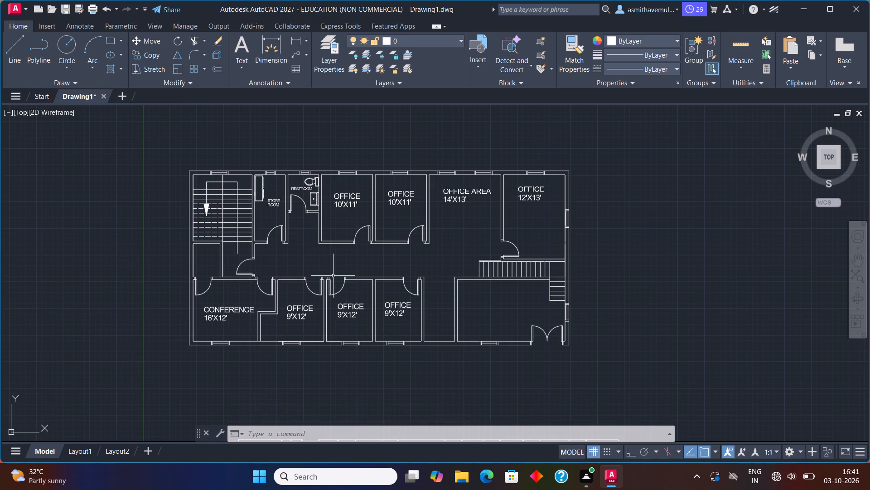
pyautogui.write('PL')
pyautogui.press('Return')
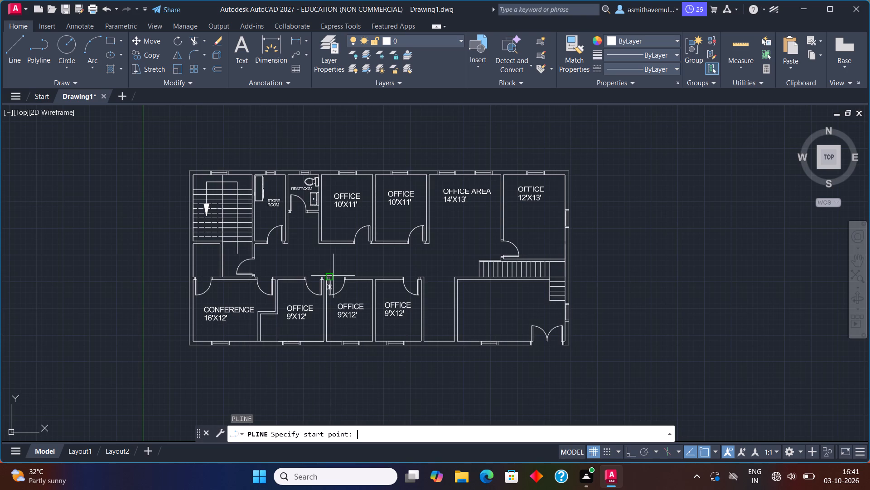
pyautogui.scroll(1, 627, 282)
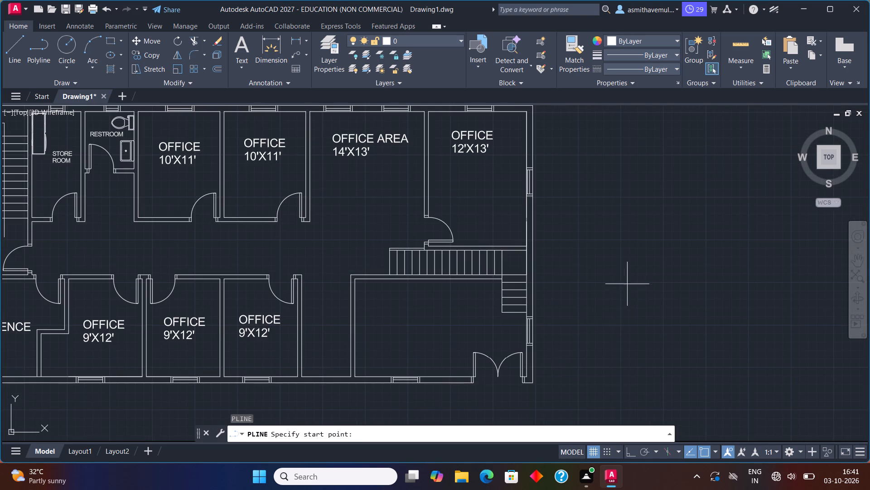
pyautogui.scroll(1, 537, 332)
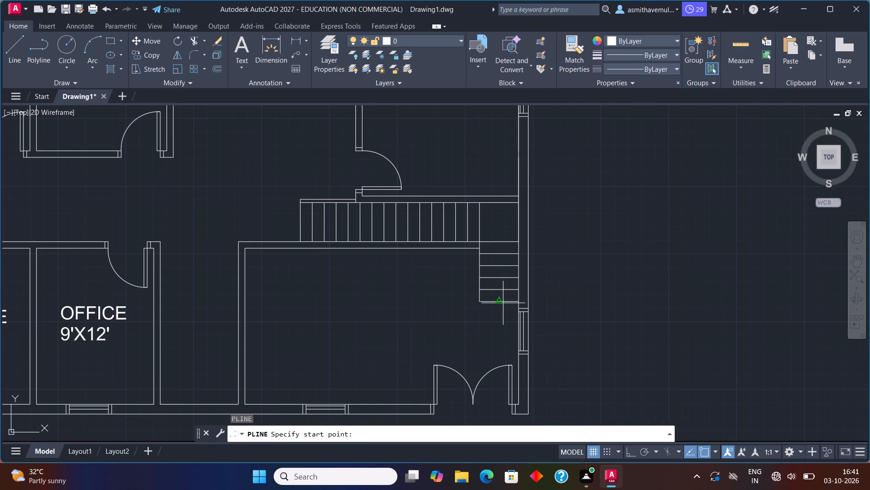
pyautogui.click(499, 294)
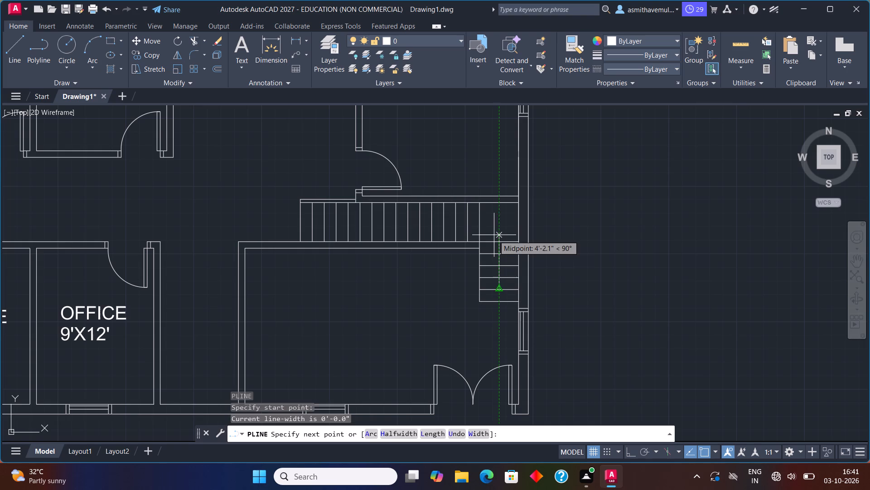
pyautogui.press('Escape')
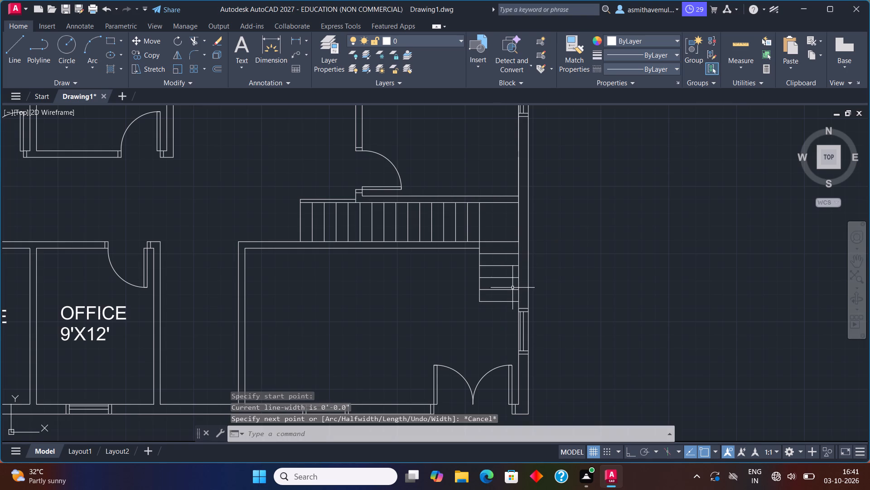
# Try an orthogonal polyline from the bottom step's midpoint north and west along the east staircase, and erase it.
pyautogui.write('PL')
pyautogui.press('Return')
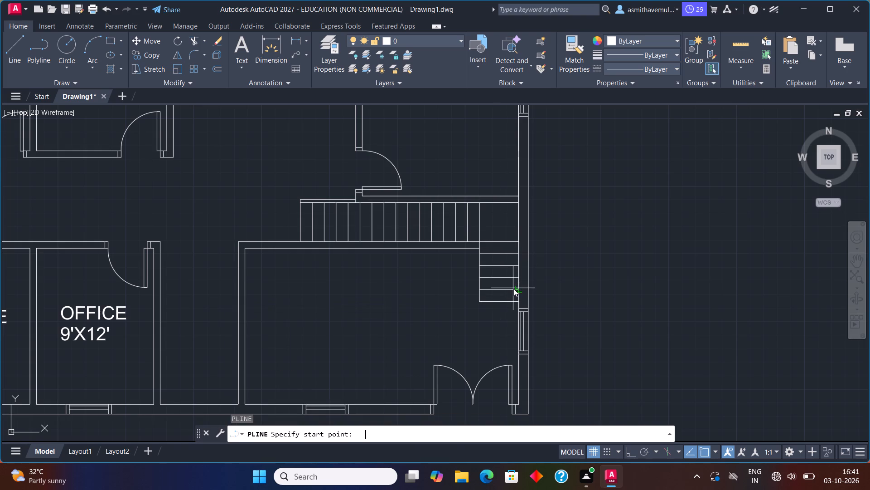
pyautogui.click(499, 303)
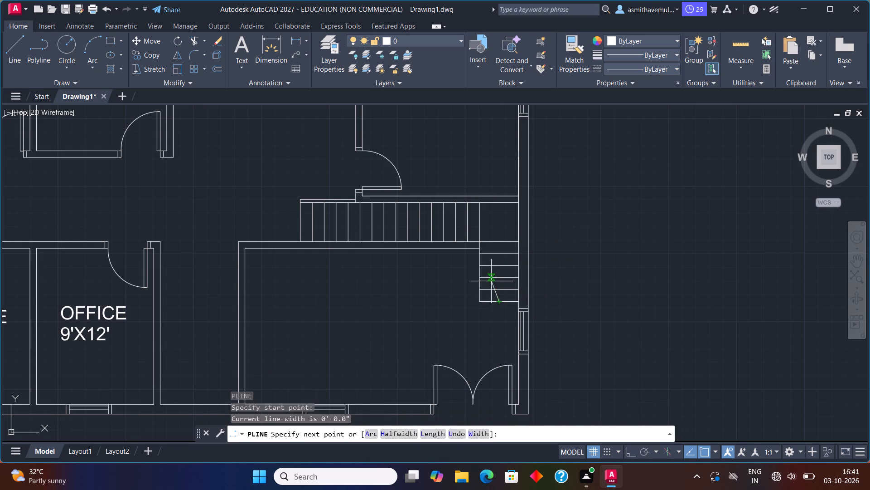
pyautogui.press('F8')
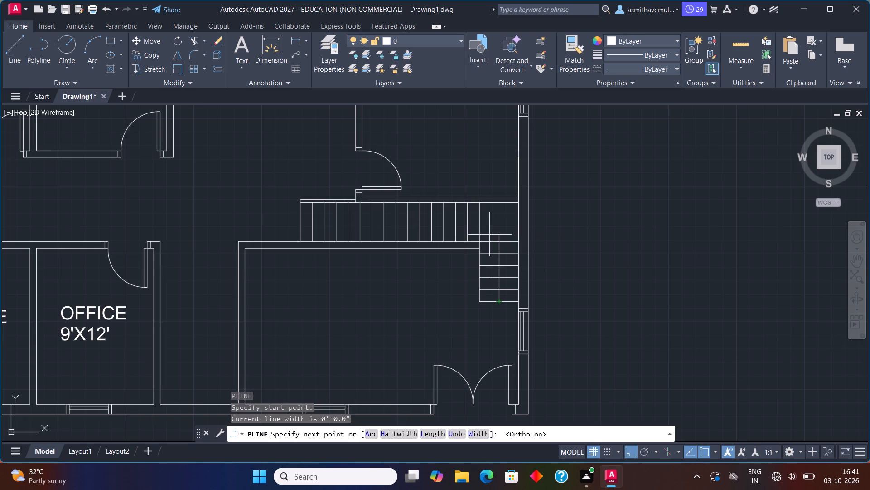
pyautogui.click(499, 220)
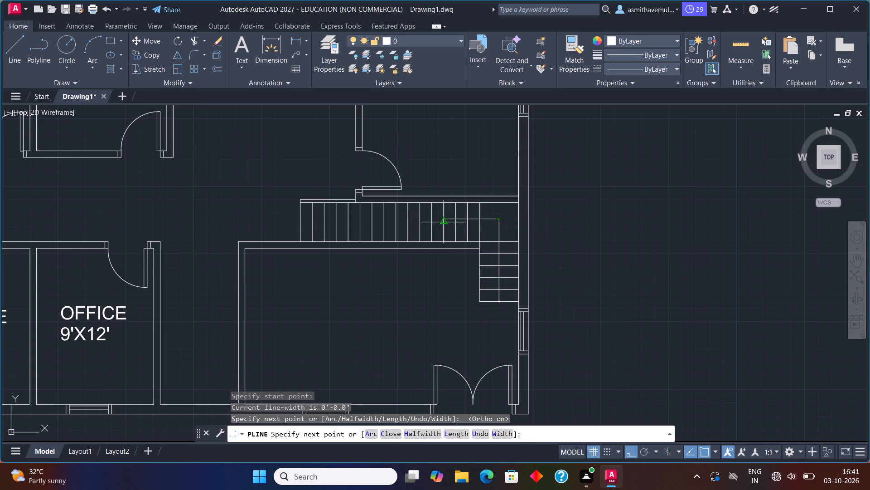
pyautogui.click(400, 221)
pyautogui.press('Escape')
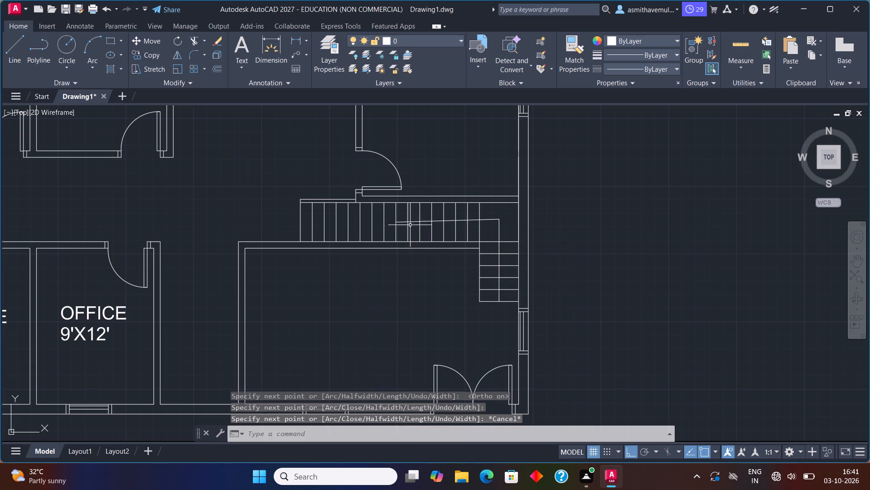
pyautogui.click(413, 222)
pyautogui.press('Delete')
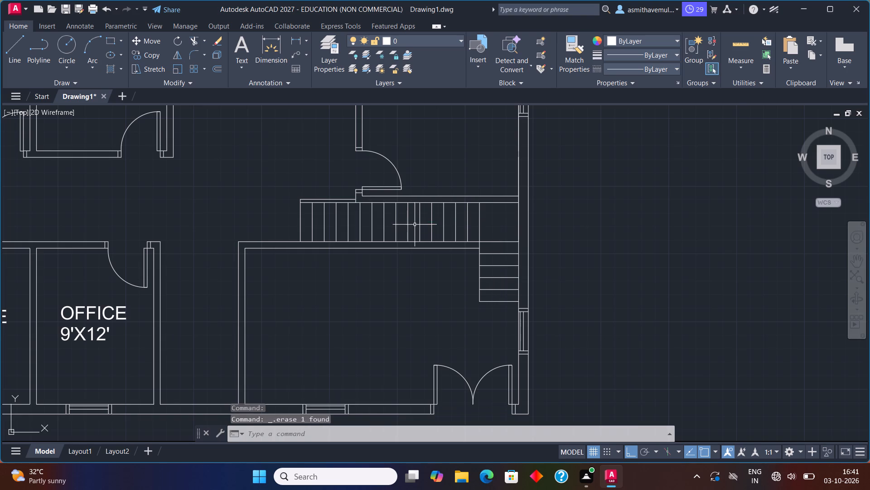
# Draw the east staircase's direction polyline from the lowest tread's midpoint north to the landing centre, and west to about mid-flight.
pyautogui.write('PL')
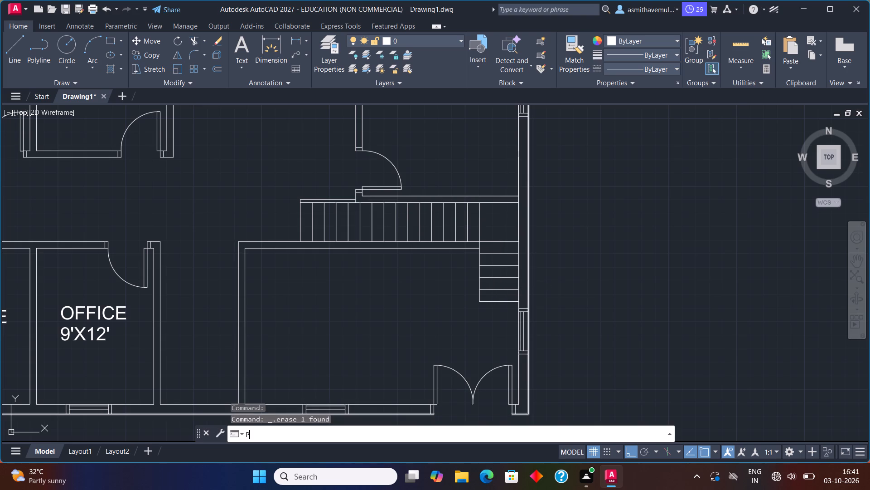
pyautogui.press('Return')
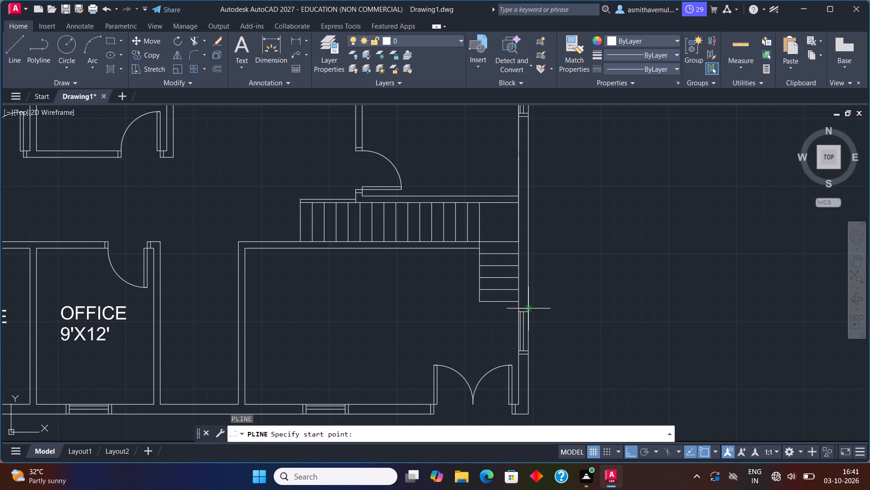
pyautogui.click(501, 301)
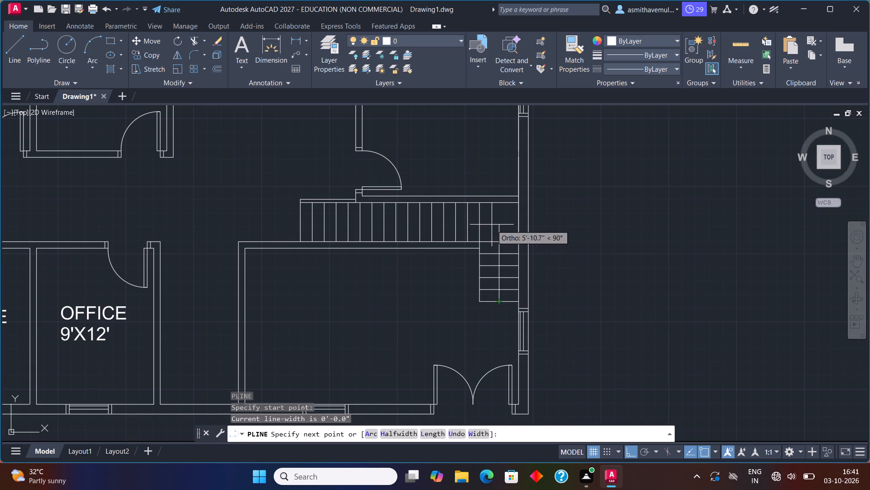
pyautogui.click(498, 221)
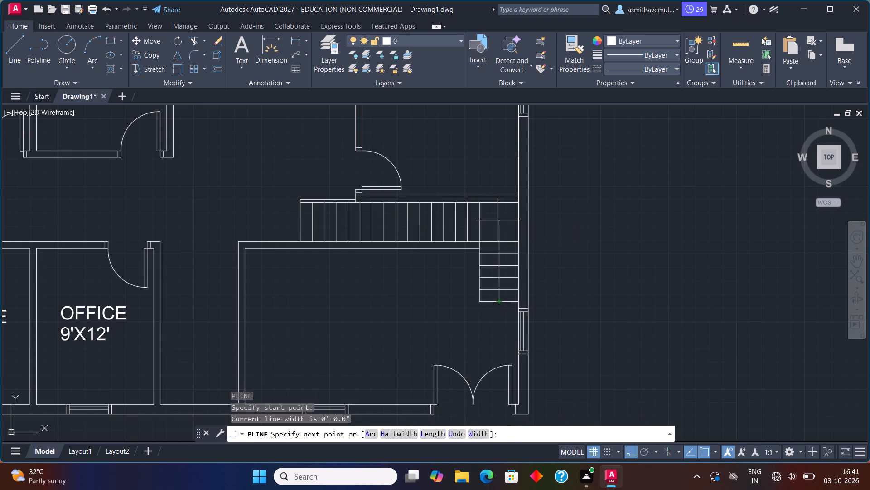
pyautogui.click(389, 220)
pyautogui.press('Escape')
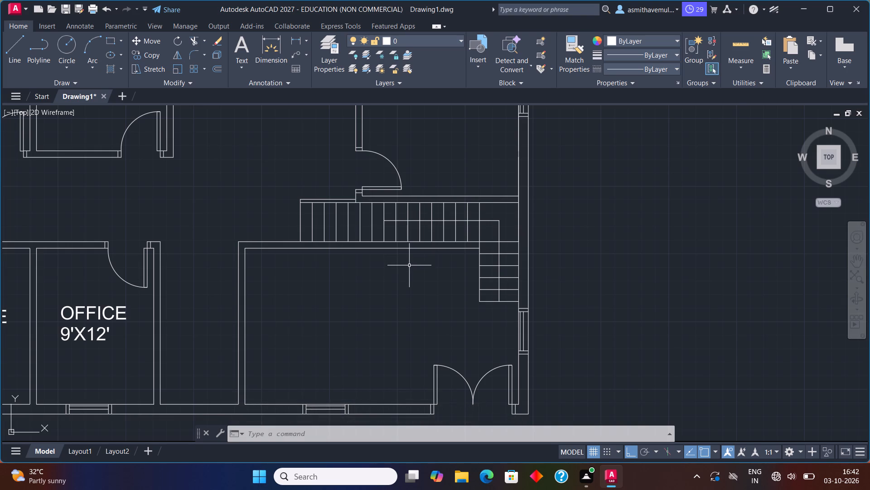
# Draw a west-pointing polyline arrowhead two treads long at the direction line's west end, with starting half-width 6" and ending half-width 0.
pyautogui.write('PL')
pyautogui.press('Return')
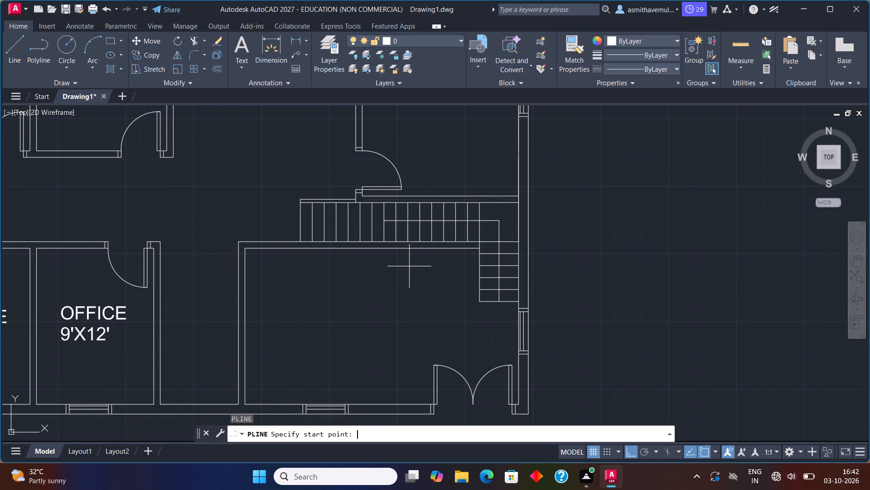
pyautogui.click(385, 224)
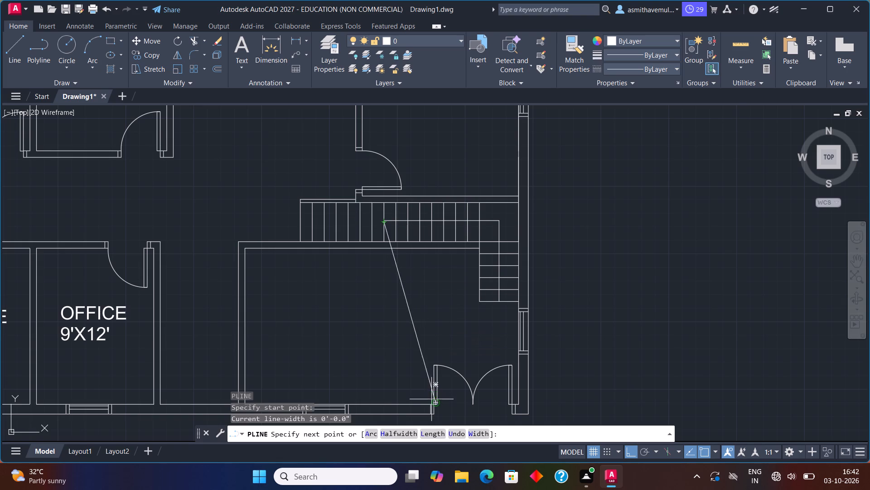
pyautogui.click(408, 433)
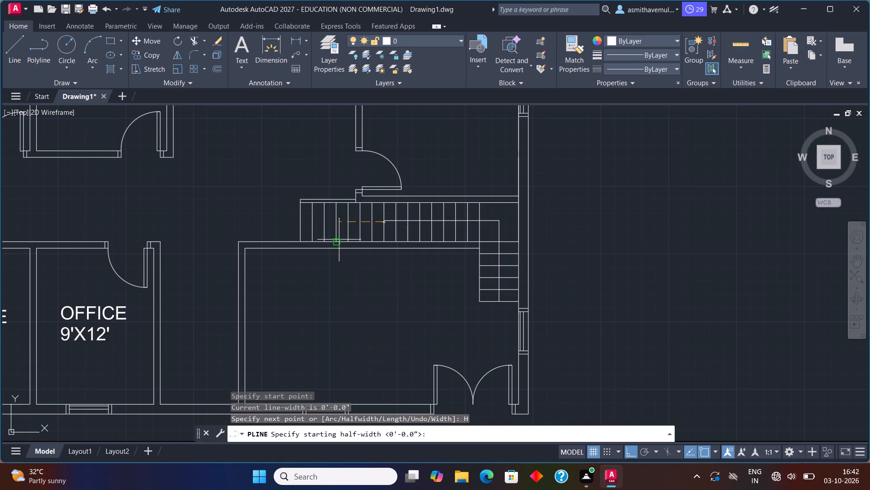
pyautogui.press('6')
pyautogui.hotkey('shift', '"')
pyautogui.press('Return')
pyautogui.press('0')
pyautogui.press('Return')
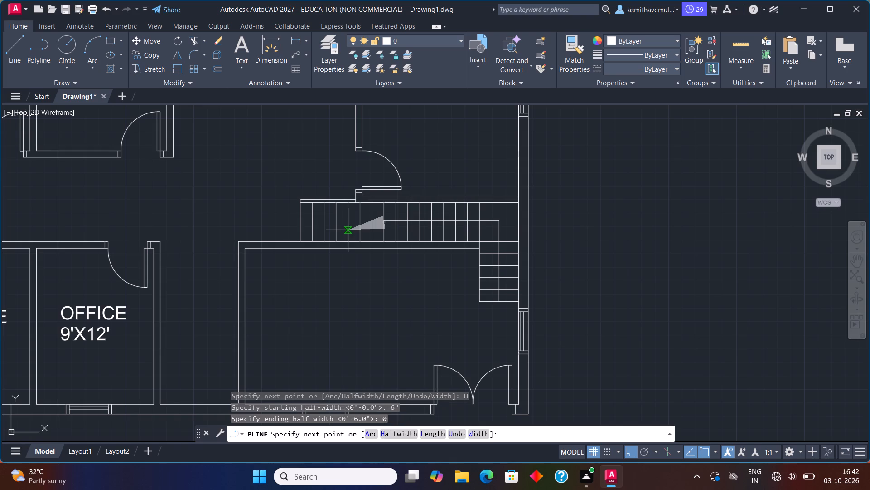
pyautogui.click(364, 220)
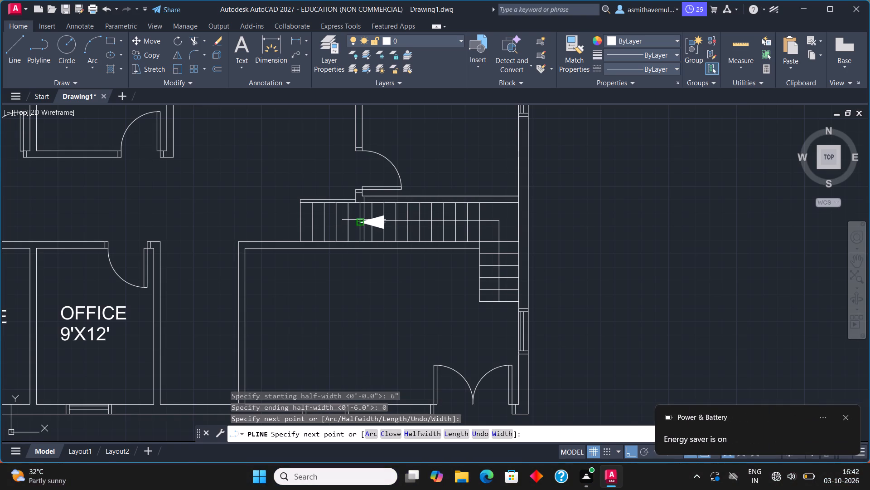
pyautogui.press('Escape')
pyautogui.scroll(-2, 434, 250)
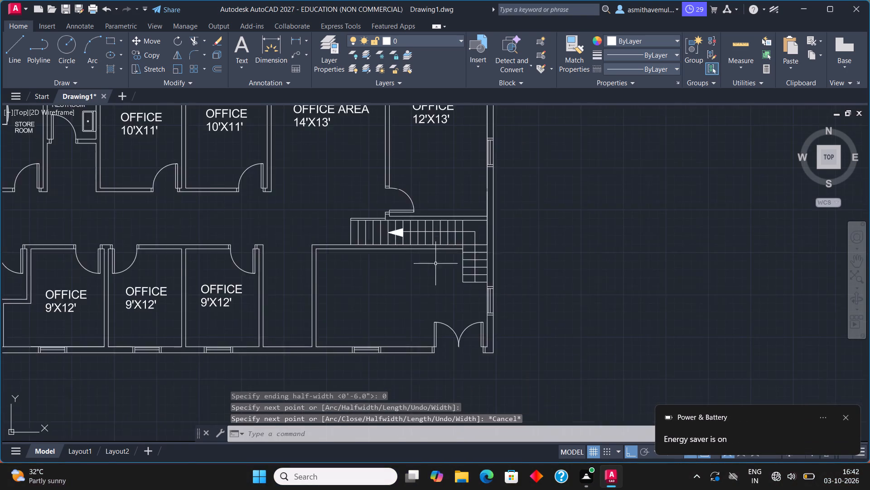
pyautogui.moveTo(435, 284); pyautogui.dragTo(449, 251, button='middle')
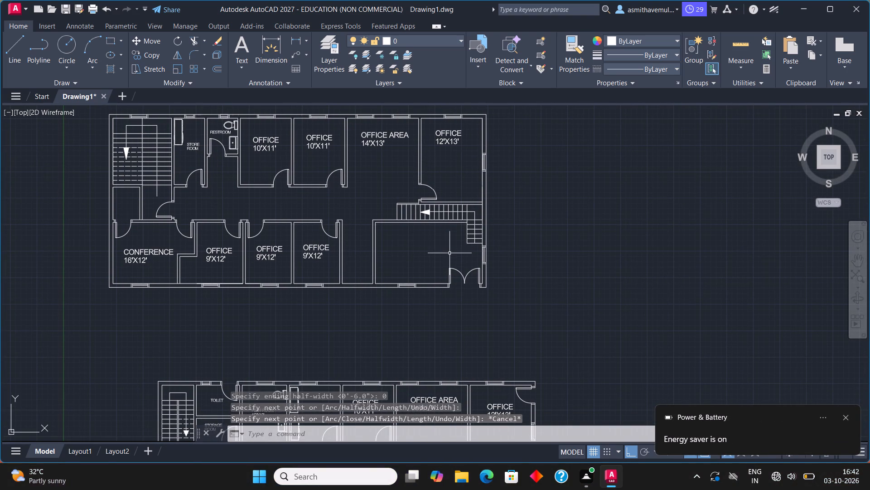
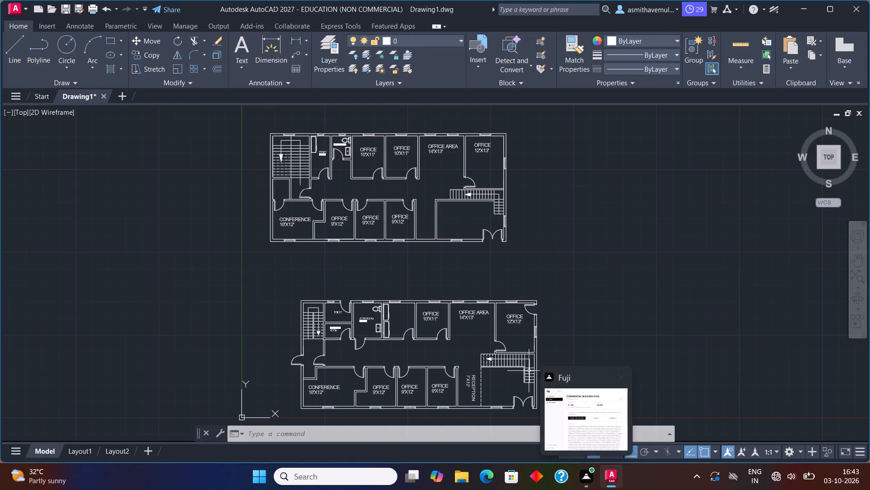
# Move the entire upper floor plan southeast with Ortho off, using its southeast corner as base point, to line up above the lower plan.
pyautogui.moveTo(491, 319); pyautogui.dragTo(504, 288, button='middle')
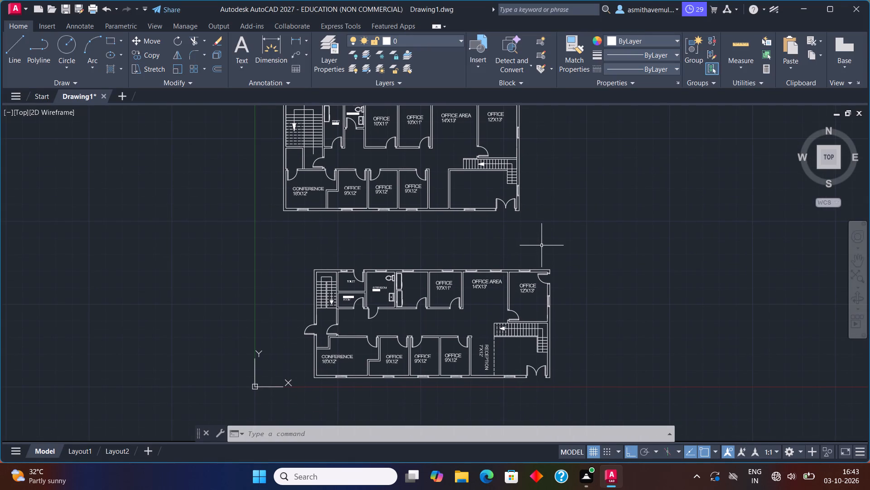
pyautogui.moveTo(542, 244); pyautogui.dragTo(542, 276, button='middle')
pyautogui.moveTo(555, 213); pyautogui.dragTo(369, 163)
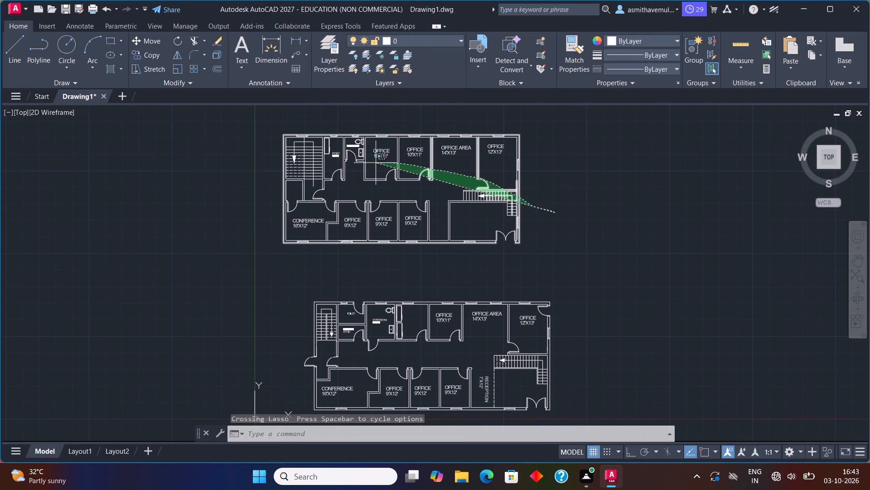
pyautogui.moveTo(369, 163); pyautogui.dragTo(224, 222)
pyautogui.scroll(1, 414, 163)
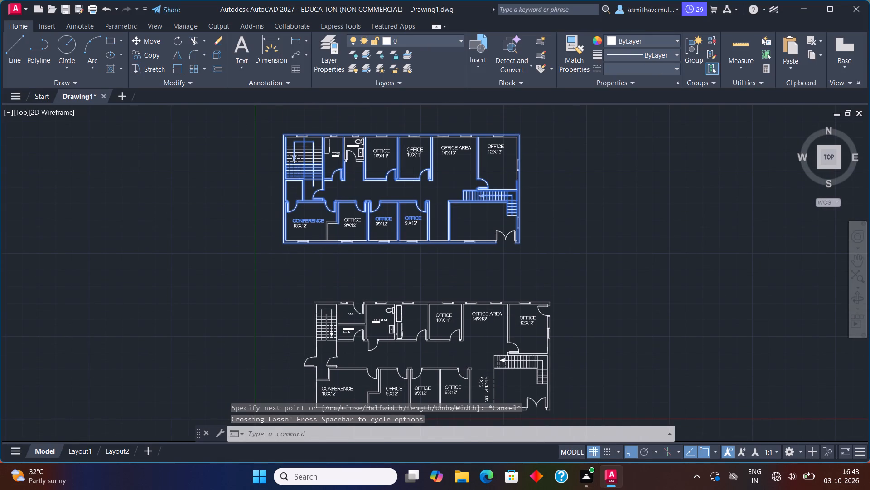
pyautogui.moveTo(414, 163); pyautogui.dragTo(415, 205, button='middle')
pyautogui.moveTo(605, 177); pyautogui.dragTo(169, 173)
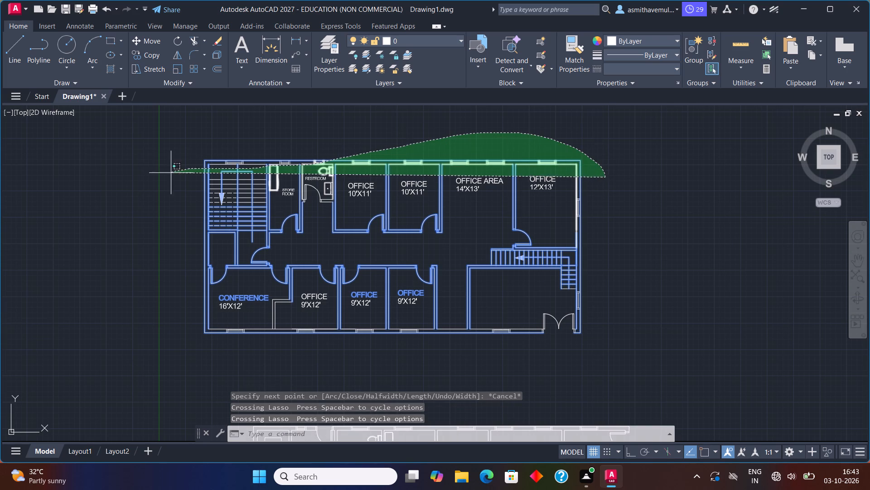
pyautogui.moveTo(169, 173); pyautogui.dragTo(373, 362)
pyautogui.moveTo(657, 132); pyautogui.dragTo(563, 132)
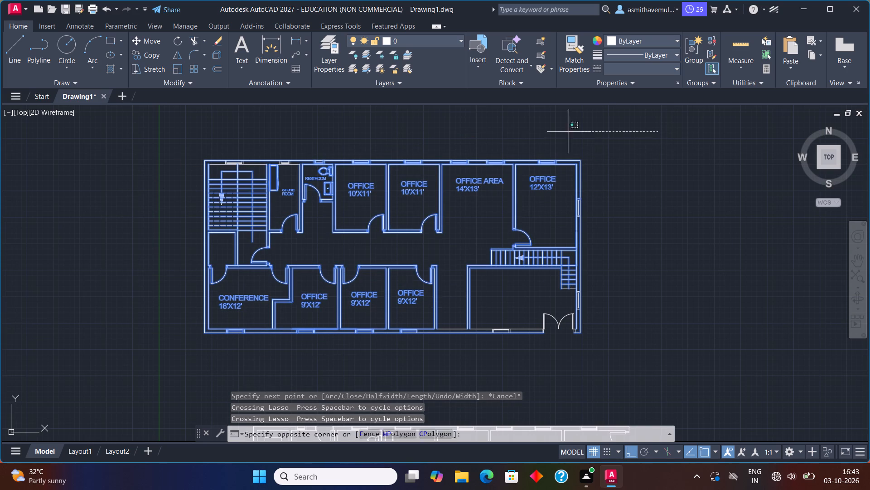
pyautogui.moveTo(563, 132); pyautogui.dragTo(337, 377)
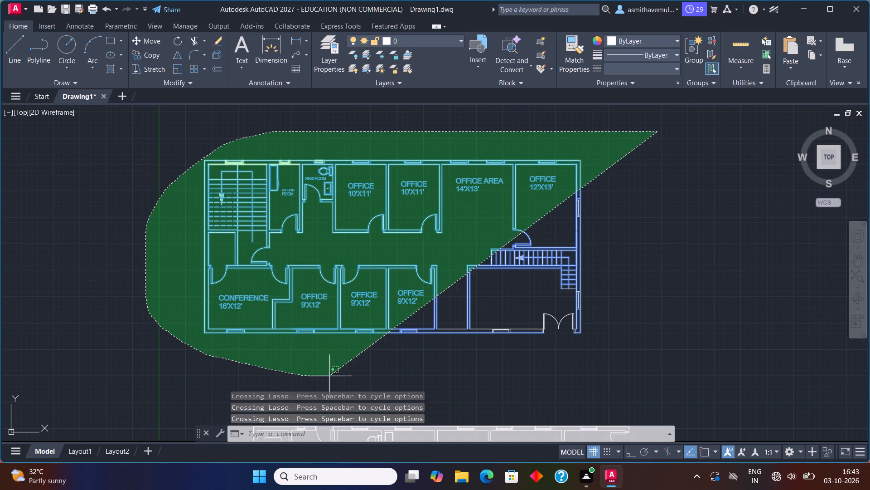
pyautogui.moveTo(337, 377); pyautogui.dragTo(607, 370)
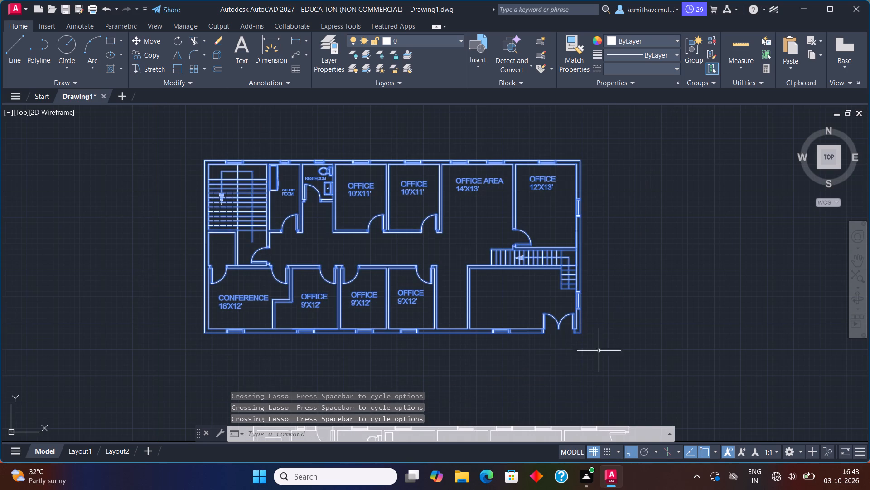
pyautogui.press('m')
pyautogui.press('Return')
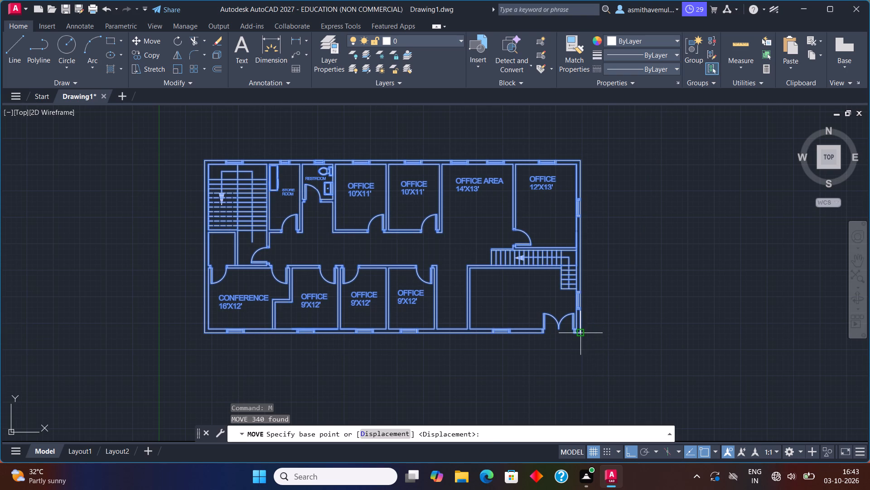
pyautogui.click(581, 333)
pyautogui.scroll(-1, 640, 334)
pyautogui.moveTo(641, 338); pyautogui.dragTo(568, 304, button='middle')
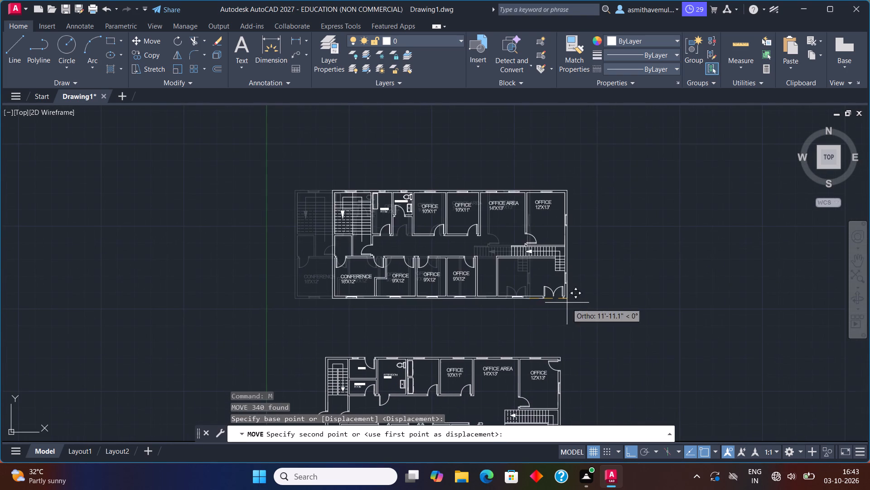
pyautogui.press('F8')
pyautogui.click(558, 333)
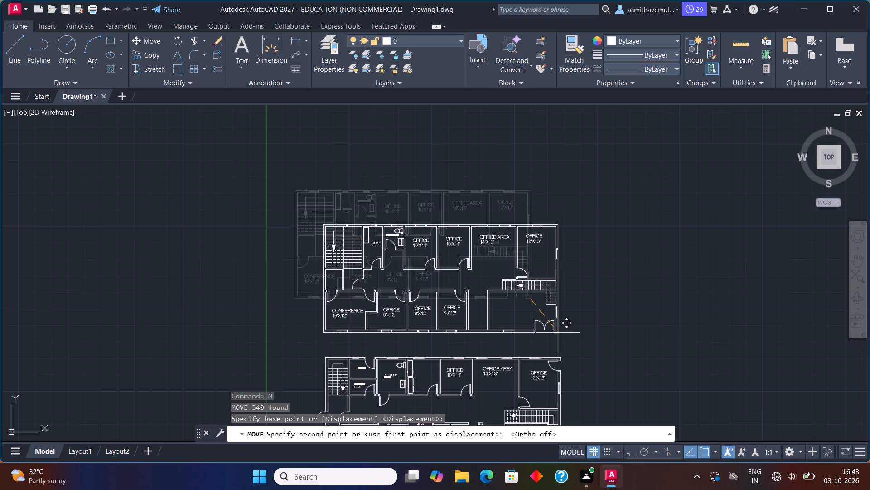
# Move the whole upper floor plan slightly north, widening the gap between it and the lower plan.
pyautogui.moveTo(596, 369); pyautogui.dragTo(584, 304, button='middle')
pyautogui.moveTo(541, 345); pyautogui.dragTo(538, 323, button='middle')
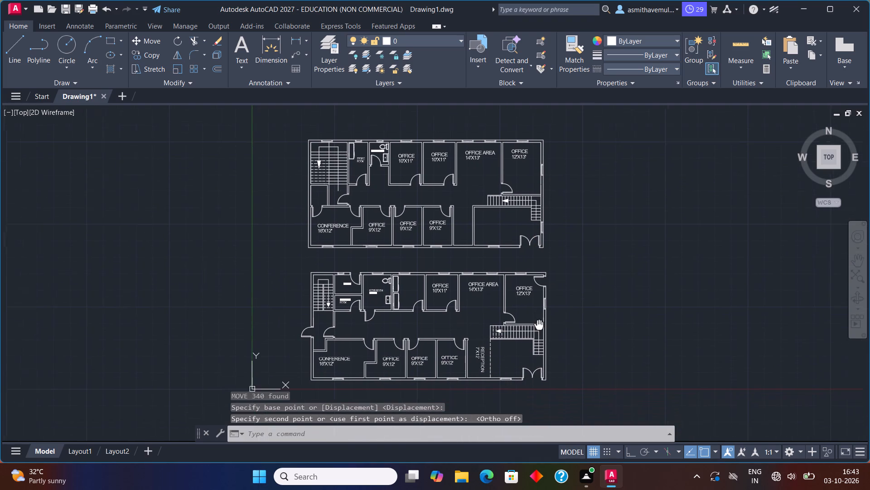
pyautogui.moveTo(538, 323); pyautogui.dragTo(536, 309, button='middle')
pyautogui.scroll(1, 521, 339)
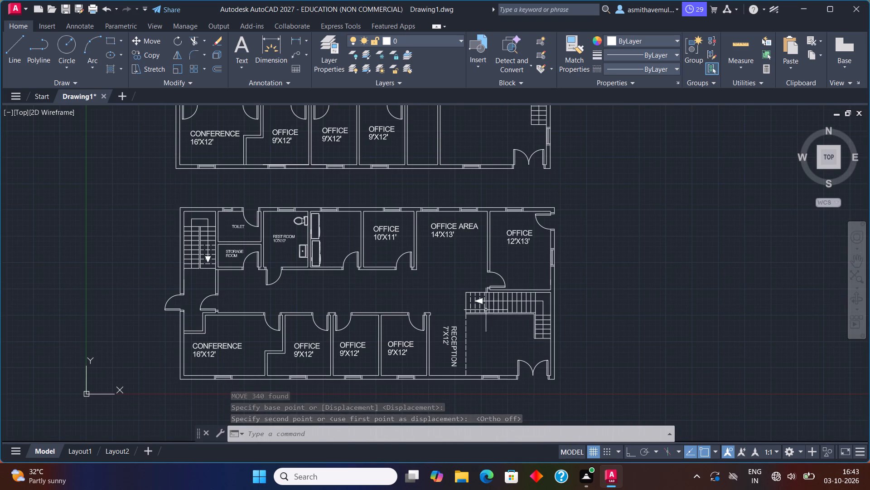
pyautogui.moveTo(470, 284); pyautogui.dragTo(504, 379, button='middle')
pyautogui.moveTo(505, 351); pyautogui.dragTo(505, 349, button='middle')
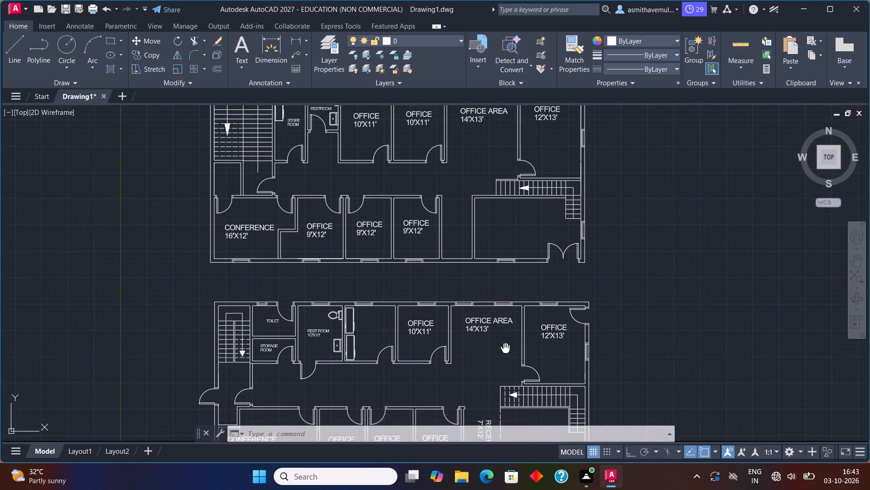
pyautogui.moveTo(505, 349); pyautogui.dragTo(501, 300, button='middle')
pyautogui.moveTo(497, 225); pyautogui.dragTo(496, 323, button='middle')
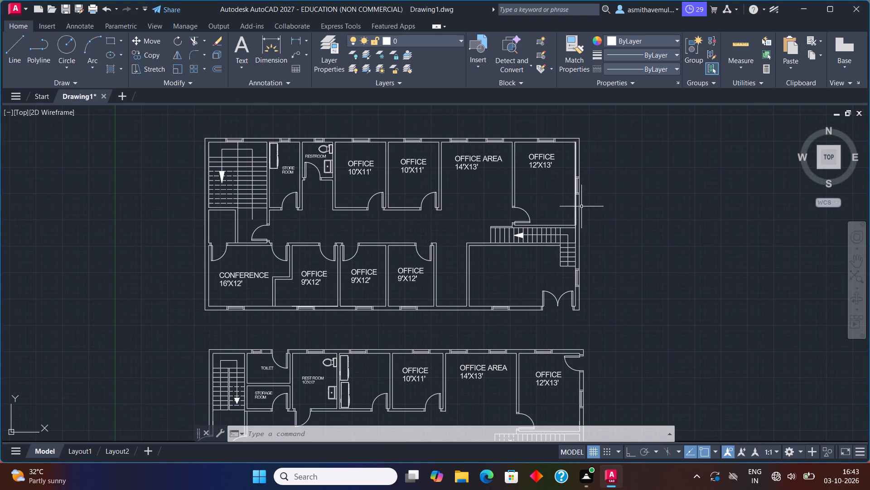
pyautogui.moveTo(617, 162); pyautogui.dragTo(325, 121)
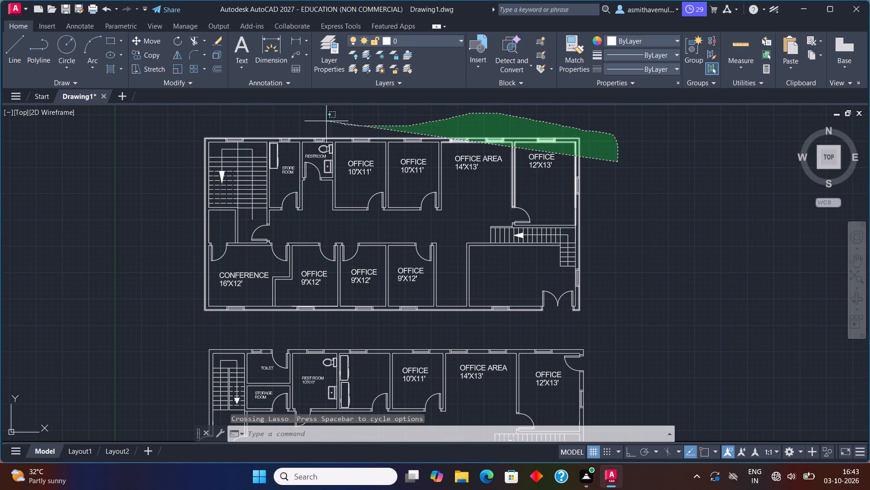
pyautogui.moveTo(325, 121); pyautogui.dragTo(348, 336)
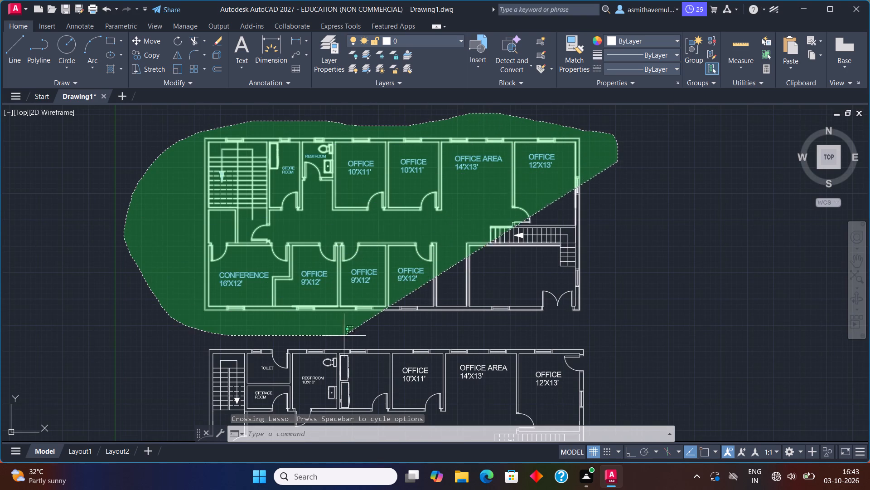
pyautogui.moveTo(348, 336); pyautogui.dragTo(597, 333)
pyautogui.press('m')
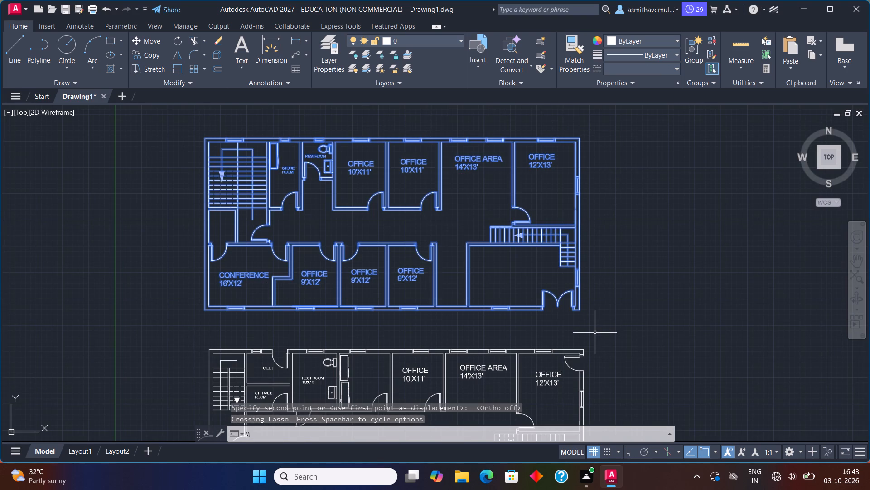
pyautogui.press('Return')
pyautogui.click(451, 136)
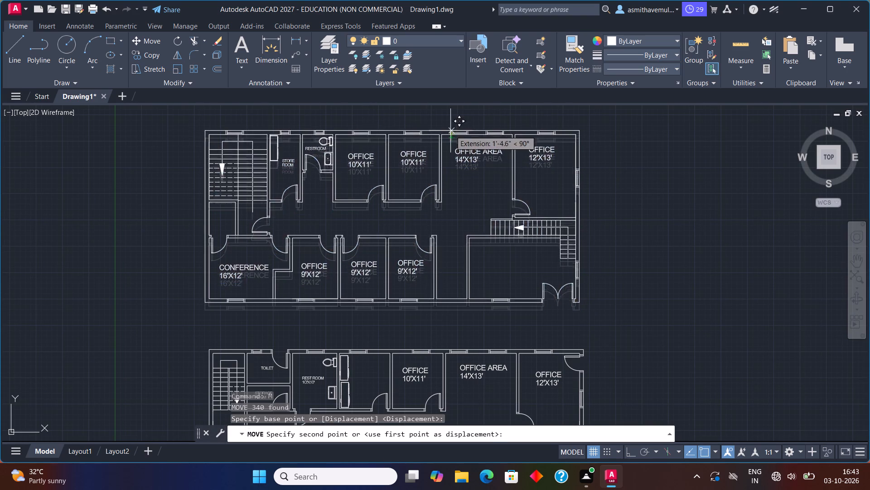
pyautogui.click(448, 113)
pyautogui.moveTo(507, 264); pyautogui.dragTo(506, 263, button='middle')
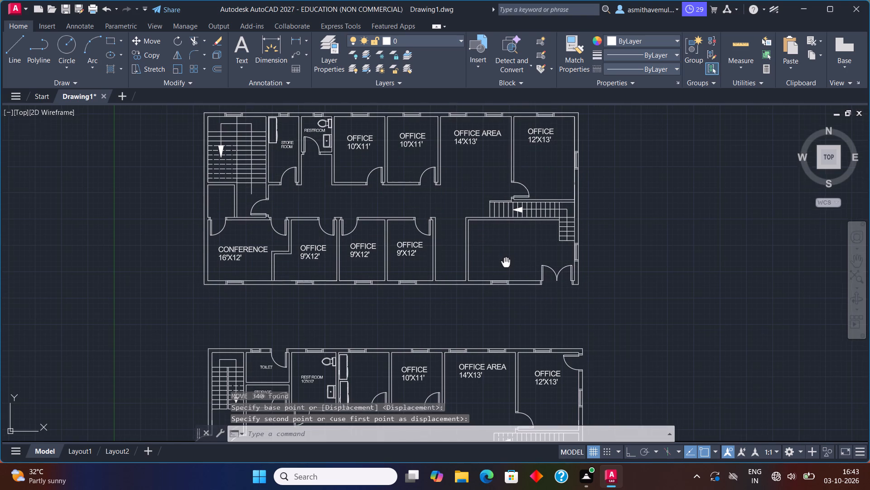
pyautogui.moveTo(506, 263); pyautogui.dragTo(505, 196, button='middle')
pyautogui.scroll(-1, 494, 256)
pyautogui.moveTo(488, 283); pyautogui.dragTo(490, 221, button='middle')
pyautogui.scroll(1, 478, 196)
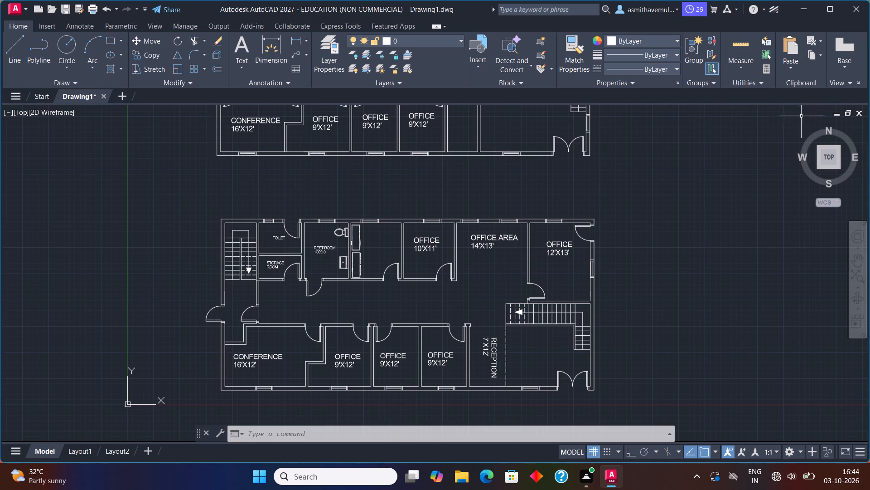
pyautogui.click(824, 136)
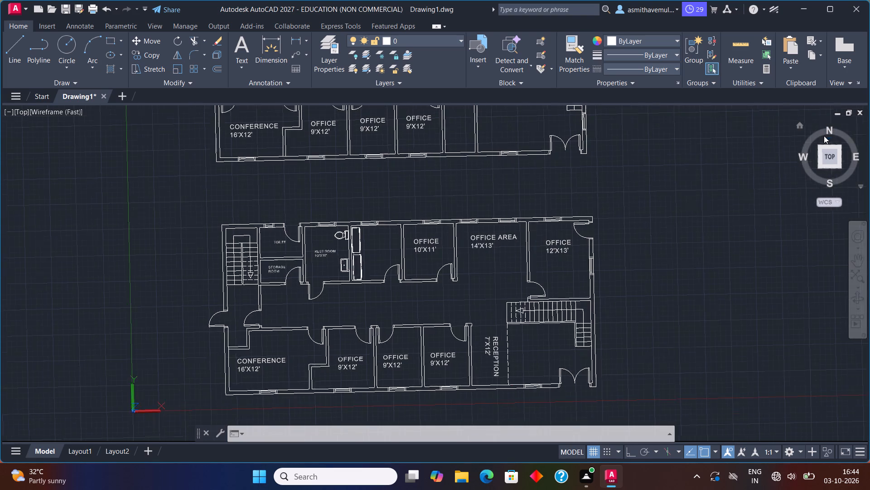
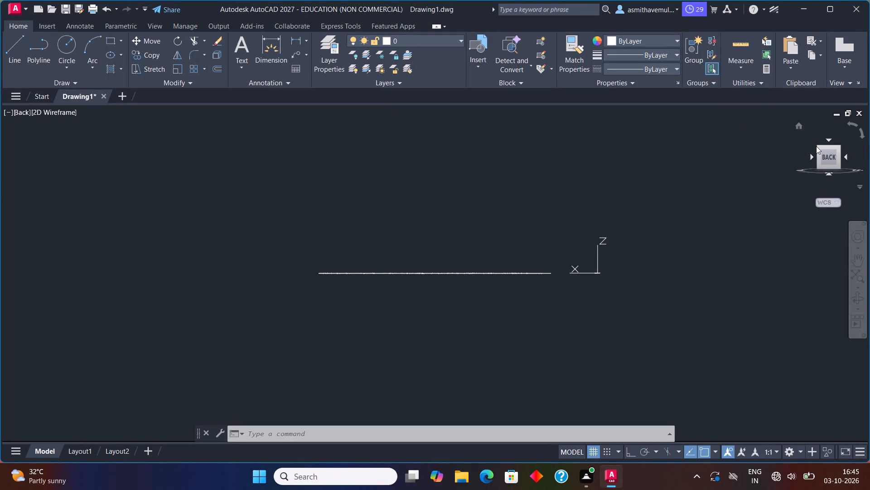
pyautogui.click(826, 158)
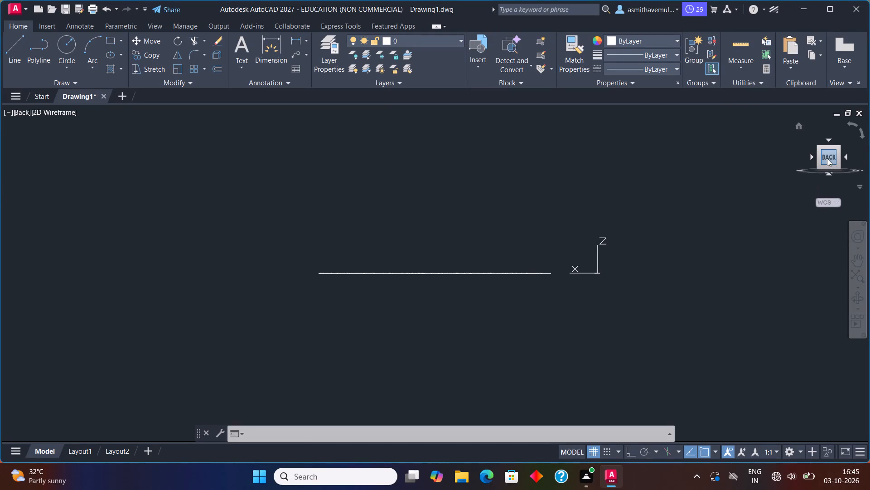
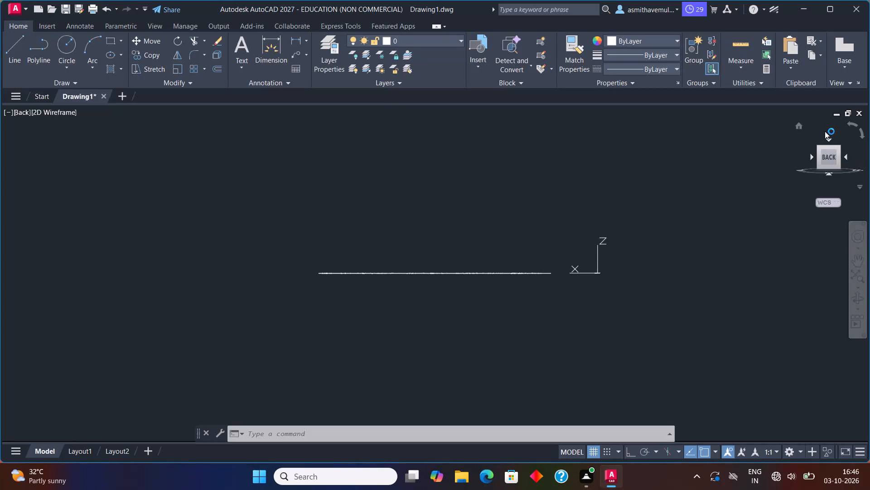
# Turn the model view from the back side towards the top view of the floor plans.
pyautogui.click(826, 140)
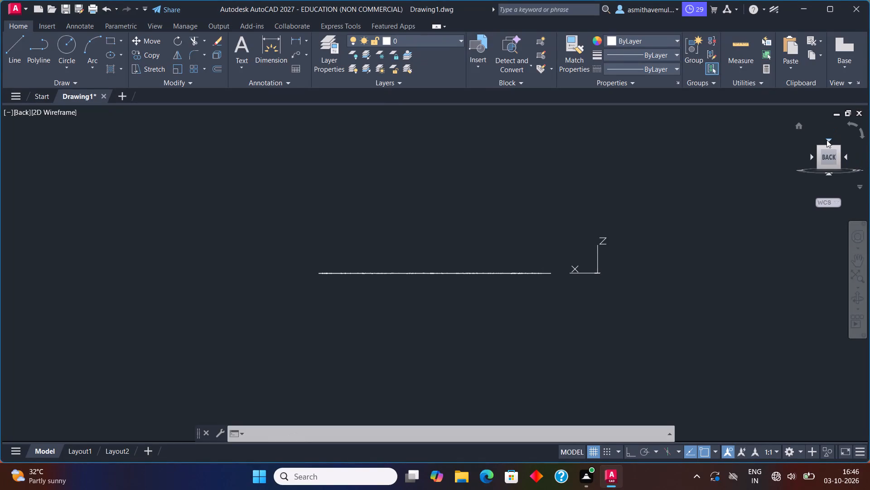
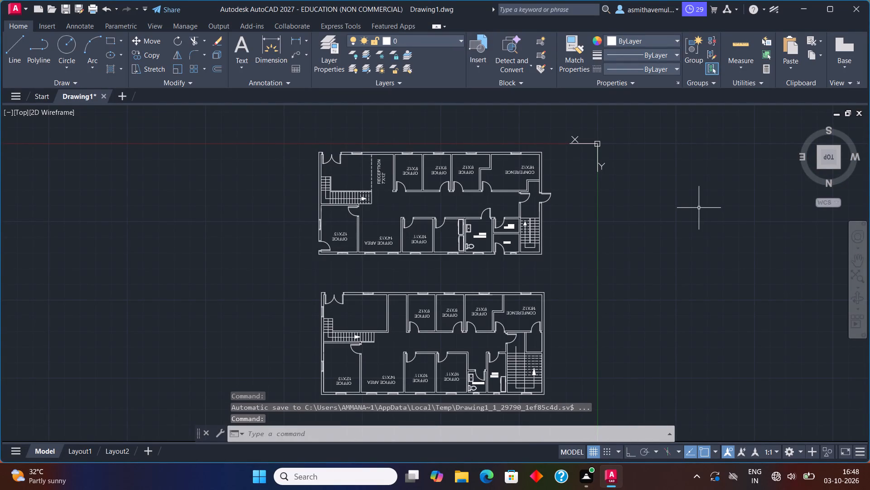
# Set the model view to the standard Top orientation so both floor plans and their room labels read upright.
pyautogui.click(825, 156)
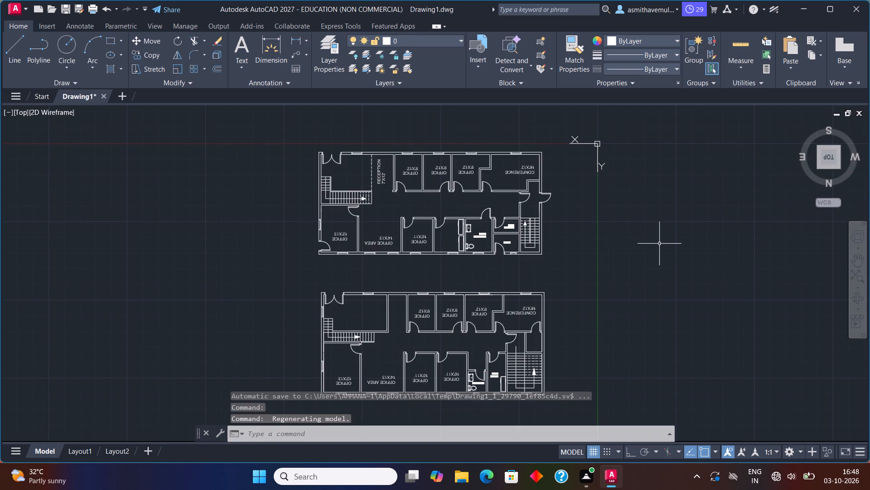
pyautogui.click(823, 157)
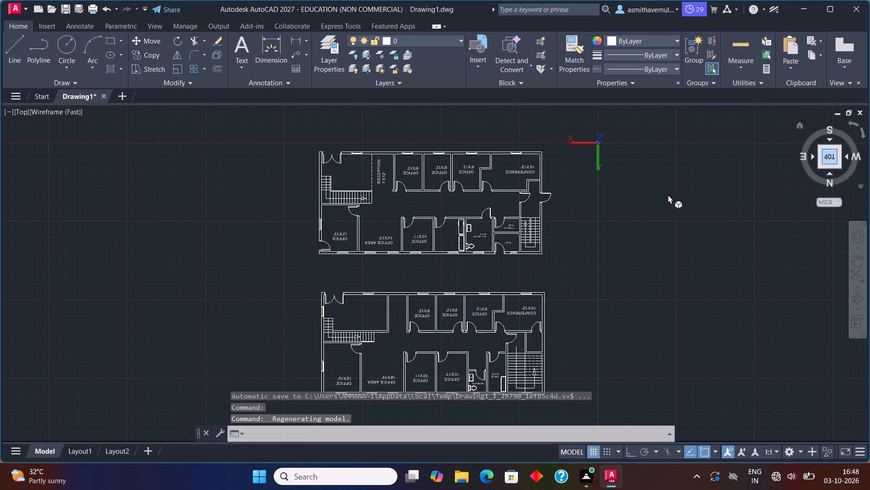
pyautogui.scroll(-1, 666, 196)
pyautogui.moveTo(660, 221); pyautogui.dragTo(600, 205, button='middle')
pyautogui.scroll(1, 597, 204)
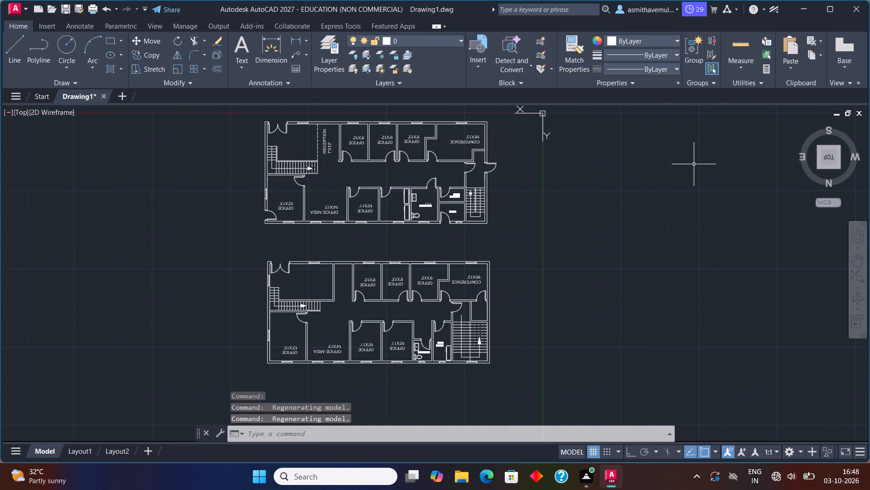
pyautogui.click(23, 112)
pyautogui.click(48, 141)
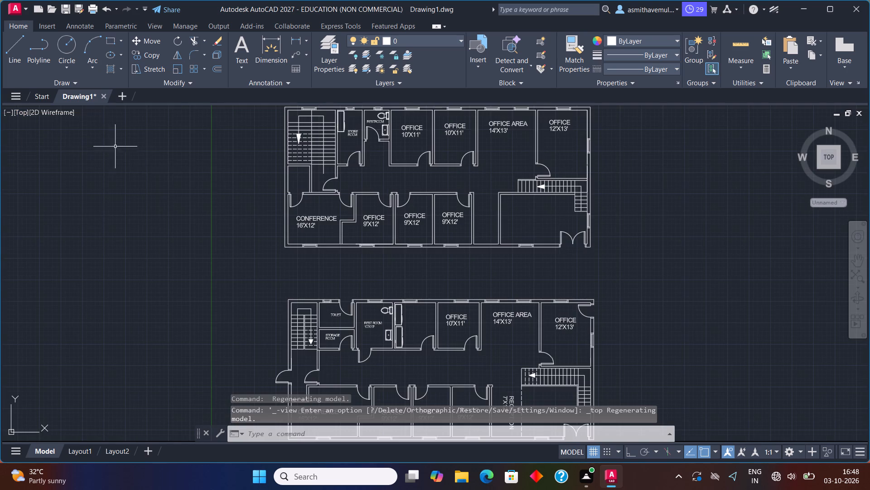
# Examine the upper and lower office floor plans and their room layouts in the upright top view.
pyautogui.scroll(-1, 396, 186)
pyautogui.scroll(1, 396, 193)
pyautogui.moveTo(394, 192); pyautogui.dragTo(166, 244, button='middle')
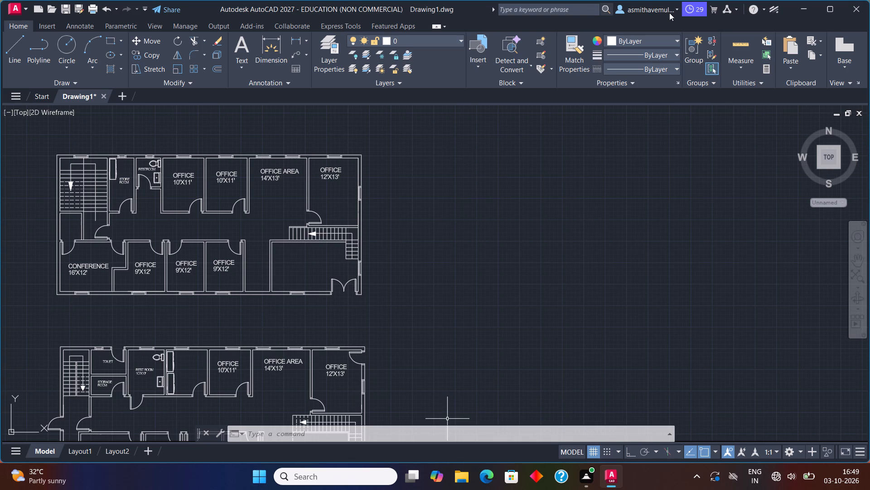
pyautogui.scroll(-1, 573, 311)
pyautogui.moveTo(546, 307); pyautogui.dragTo(573, 225, button='middle')
pyautogui.scroll(1, 561, 230)
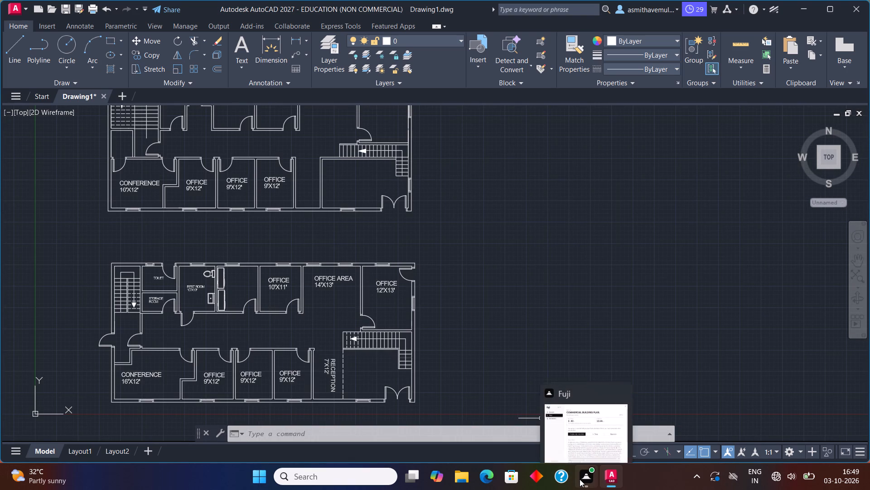
pyautogui.middleClick(459, 252)
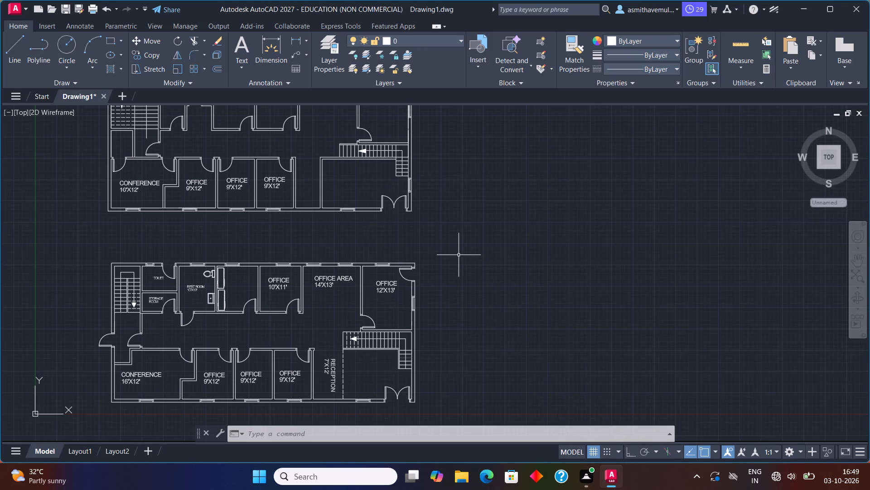
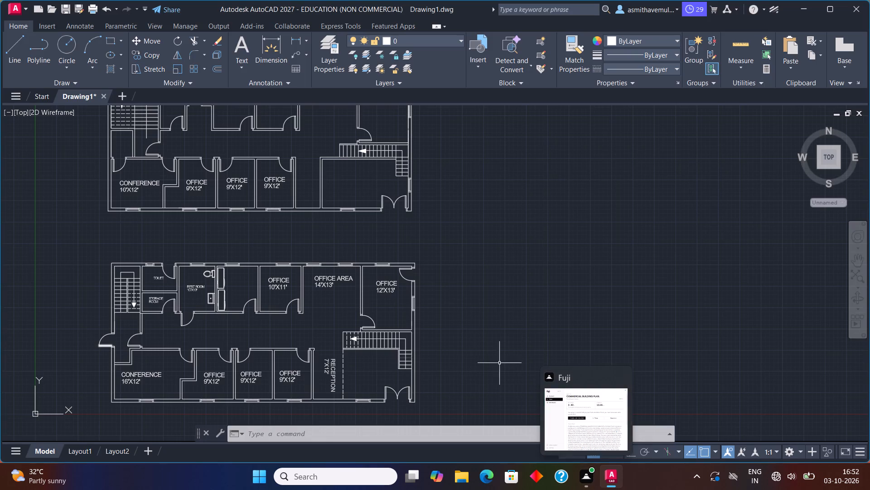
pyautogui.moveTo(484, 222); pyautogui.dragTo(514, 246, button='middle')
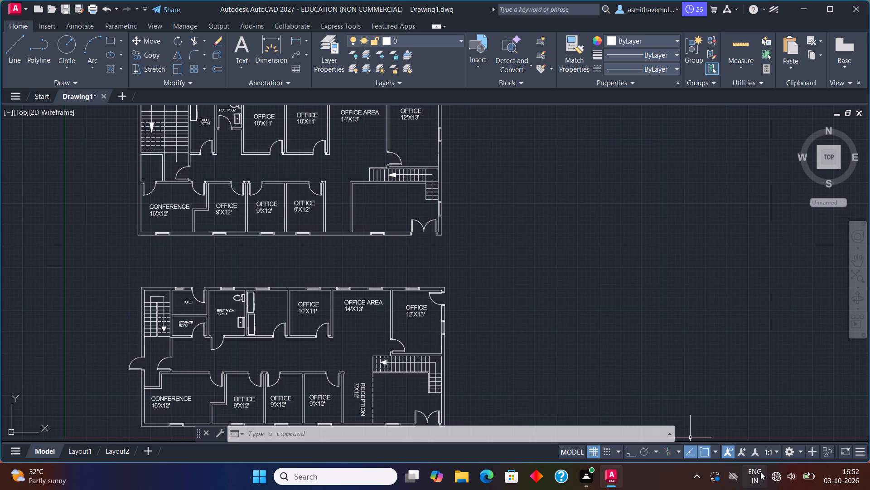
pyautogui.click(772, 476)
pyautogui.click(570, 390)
# Delete the OFFICE 9'X12' labels from the two easternmost small offices in the upper plan's south row.
pyautogui.moveTo(367, 236); pyautogui.dragTo(507, 292, button='middle')
pyautogui.scroll(1, 427, 284)
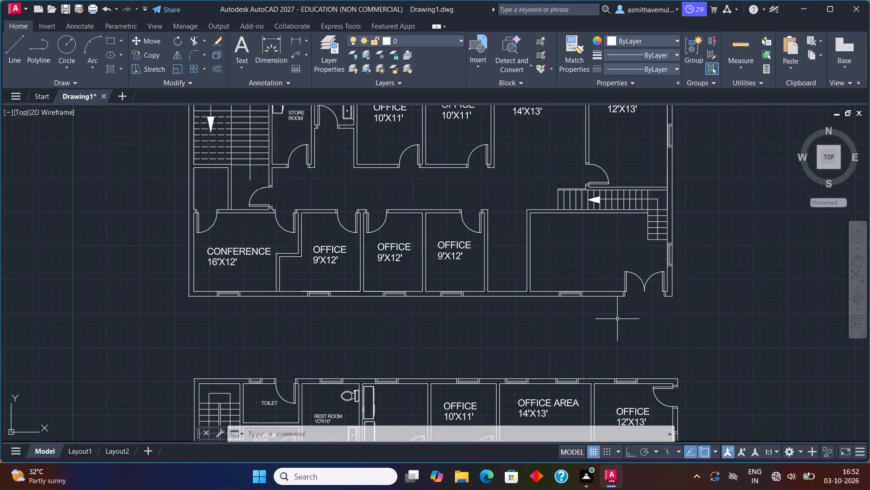
pyautogui.moveTo(448, 249); pyautogui.dragTo(449, 255)
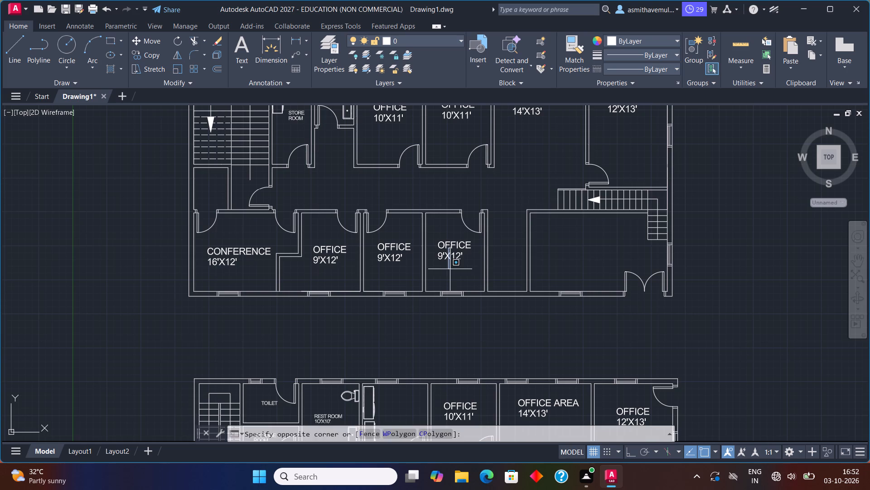
pyautogui.moveTo(450, 269); pyautogui.dragTo(449, 263)
pyautogui.moveTo(443, 235); pyautogui.dragTo(460, 275)
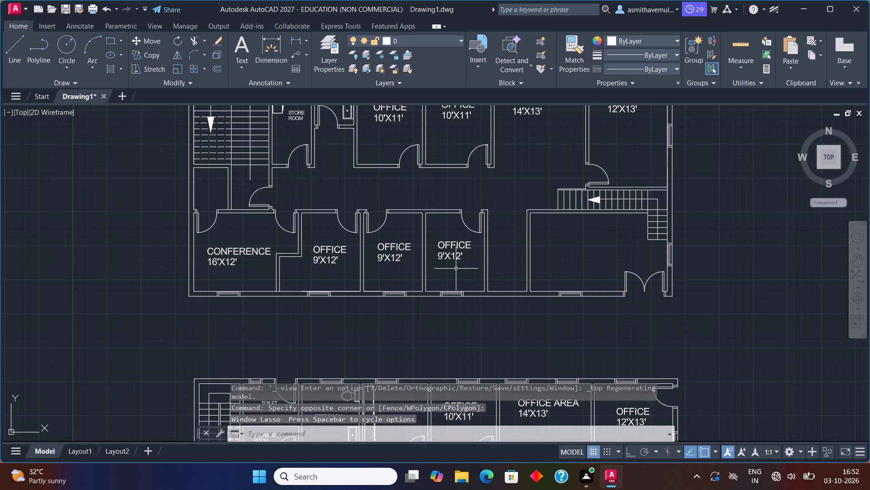
pyautogui.click(440, 241)
pyautogui.click(447, 255)
pyautogui.press('Delete')
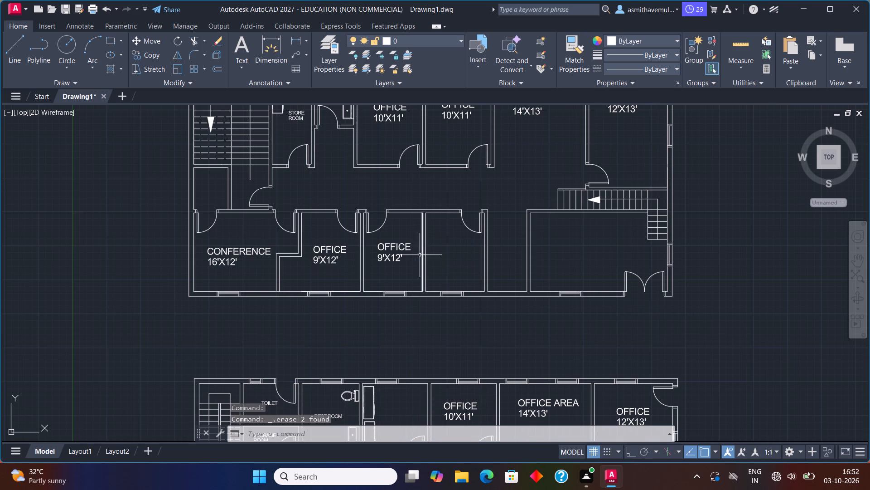
pyautogui.moveTo(402, 236); pyautogui.dragTo(399, 264)
pyautogui.press('Delete')
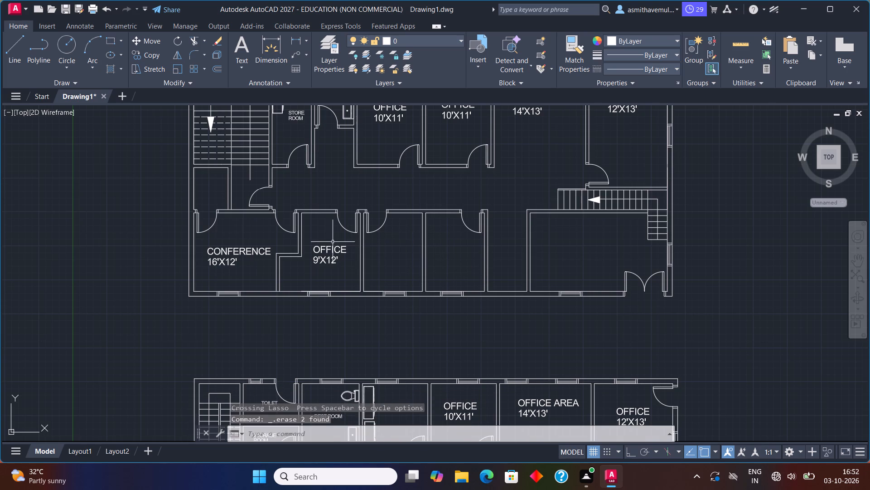
# Delete the CONFERENCE 16'X12' label and the neighbouring OFFICE 9'X12' label from the upper plan's south row.
pyautogui.moveTo(333, 242); pyautogui.dragTo(327, 277)
pyautogui.press('Delete')
pyautogui.moveTo(252, 239); pyautogui.dragTo(224, 270)
pyautogui.press('Delete')
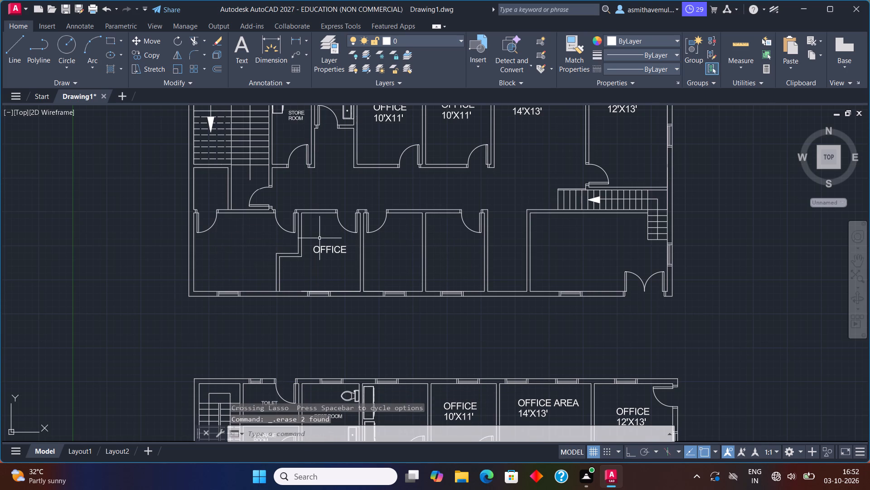
pyautogui.moveTo(320, 239); pyautogui.dragTo(331, 257)
pyautogui.press('Delete')
pyautogui.click(336, 252)
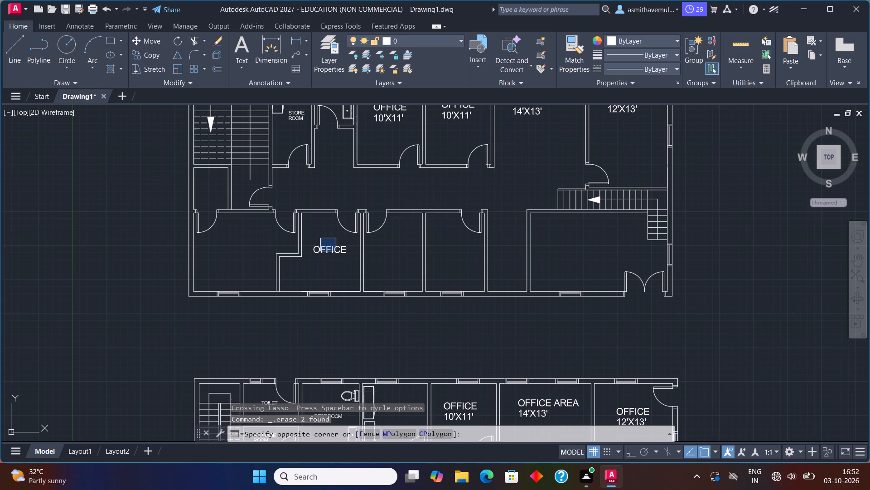
pyautogui.moveTo(324, 245); pyautogui.dragTo(340, 260)
pyautogui.moveTo(346, 250); pyautogui.dragTo(346, 250)
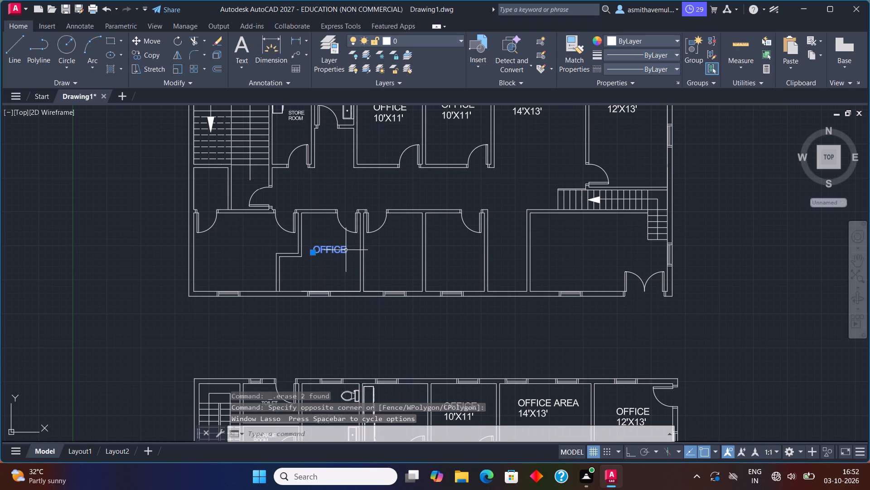
pyautogui.moveTo(346, 250); pyautogui.dragTo(330, 252)
pyautogui.press('Delete')
# Delete both OFFICE 10'X11' labels from the upper plan's north row.
pyautogui.moveTo(383, 213); pyautogui.dragTo(383, 336, button='middle')
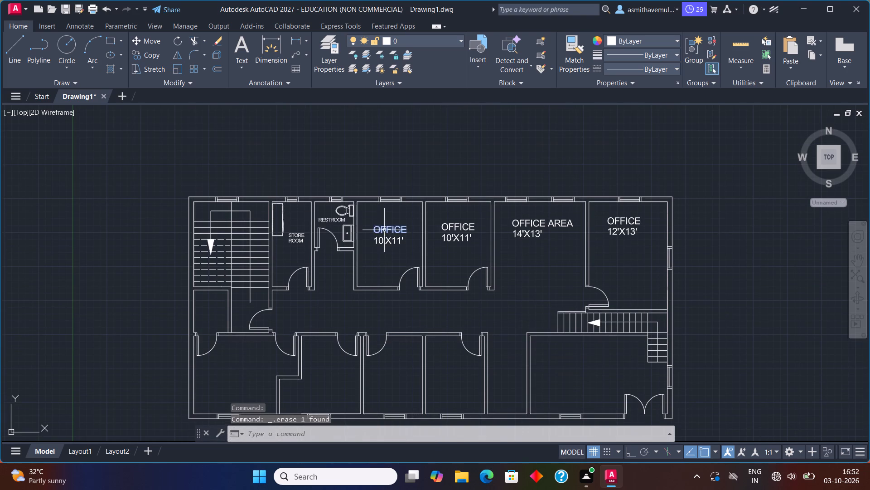
pyautogui.moveTo(388, 220); pyautogui.dragTo(397, 254)
pyautogui.press('Delete')
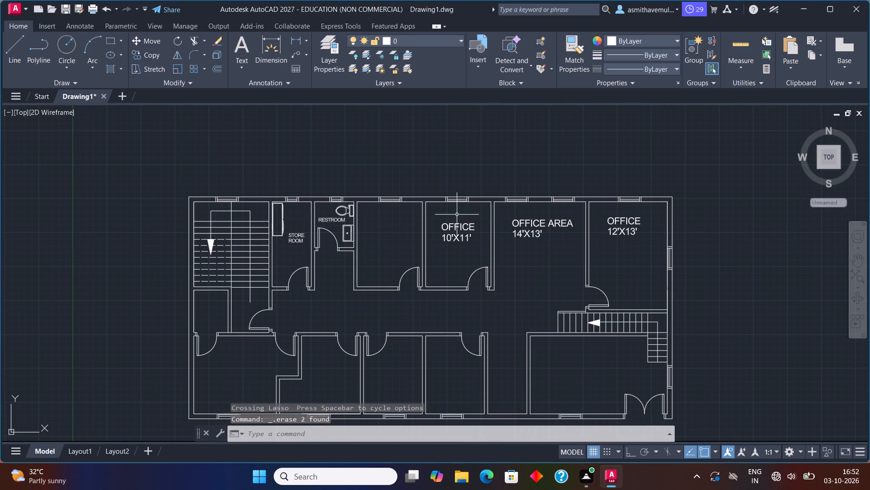
pyautogui.moveTo(457, 215); pyautogui.dragTo(467, 245)
pyautogui.press('Delete')
pyautogui.moveTo(483, 221); pyautogui.dragTo(450, 228)
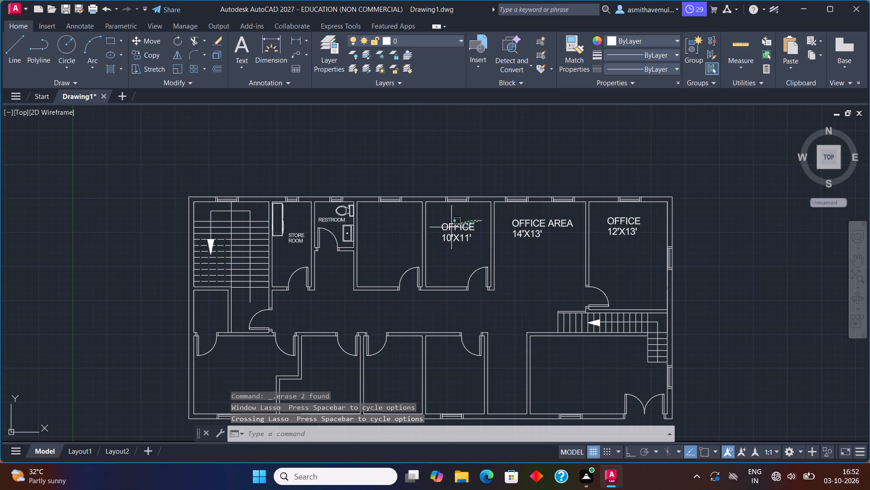
pyautogui.moveTo(450, 228); pyautogui.dragTo(445, 249)
pyautogui.press('Delete')
# Delete the OFFICE AREA 14'X13' and OFFICE 12'X13' labels from the upper plan's north row.
pyautogui.moveTo(541, 215); pyautogui.dragTo(523, 233)
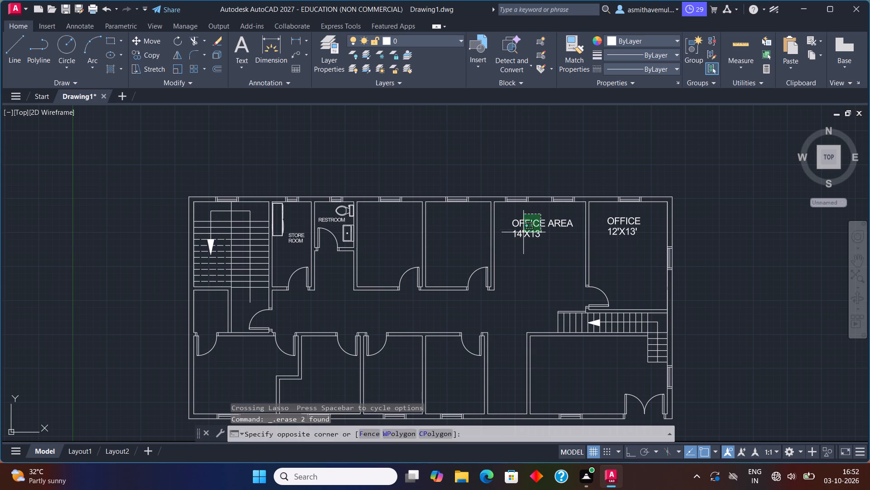
pyautogui.moveTo(523, 233); pyautogui.dragTo(541, 267)
pyautogui.press('Delete')
pyautogui.moveTo(614, 211); pyautogui.dragTo(628, 241)
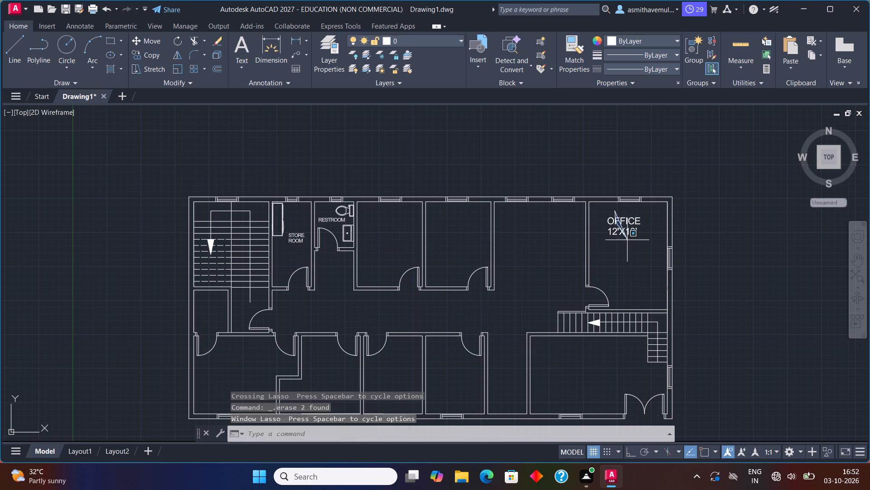
pyautogui.moveTo(628, 241); pyautogui.dragTo(633, 244)
pyautogui.moveTo(633, 213); pyautogui.dragTo(628, 261)
pyautogui.press('Delete')
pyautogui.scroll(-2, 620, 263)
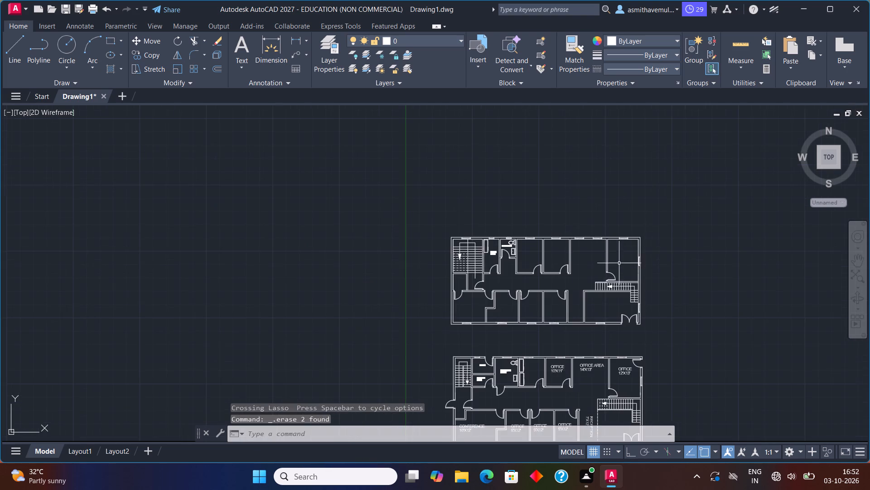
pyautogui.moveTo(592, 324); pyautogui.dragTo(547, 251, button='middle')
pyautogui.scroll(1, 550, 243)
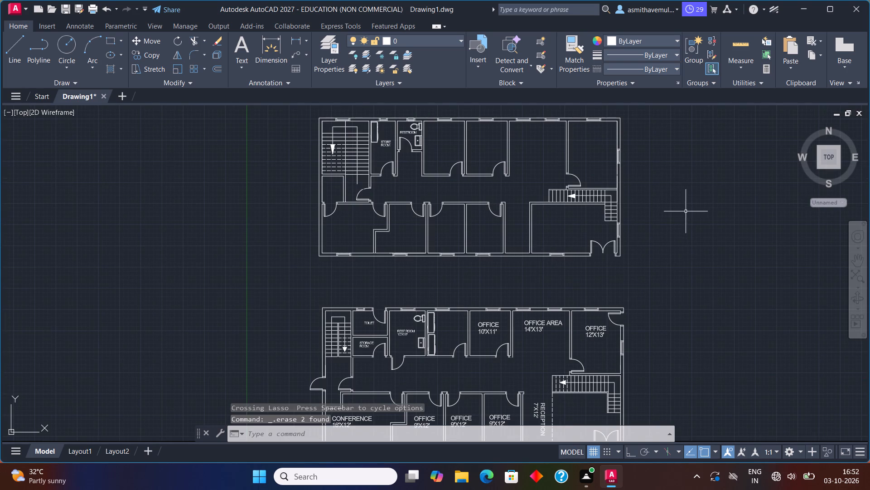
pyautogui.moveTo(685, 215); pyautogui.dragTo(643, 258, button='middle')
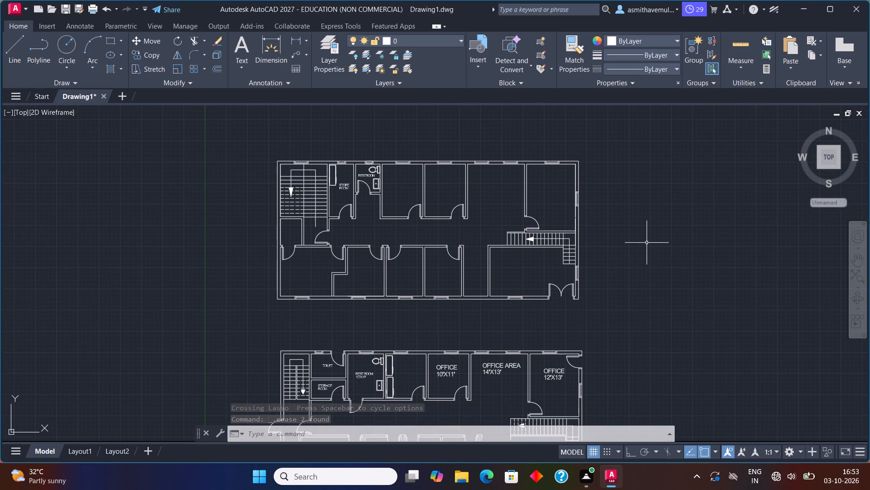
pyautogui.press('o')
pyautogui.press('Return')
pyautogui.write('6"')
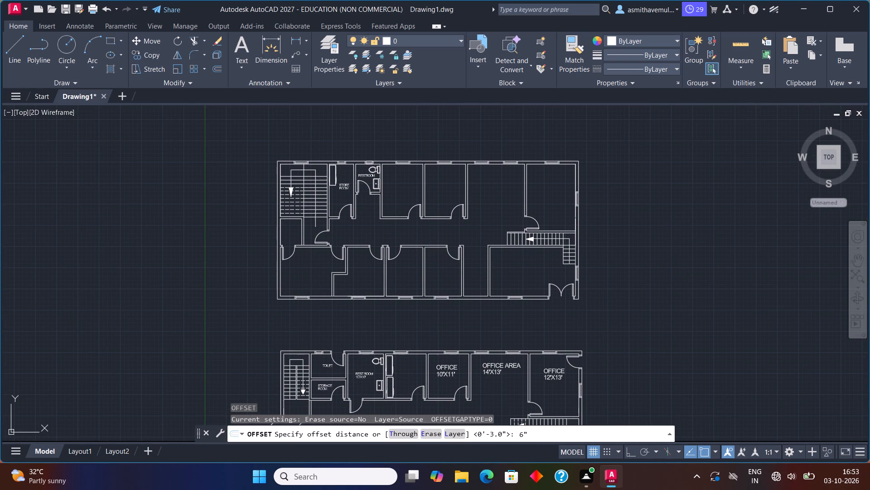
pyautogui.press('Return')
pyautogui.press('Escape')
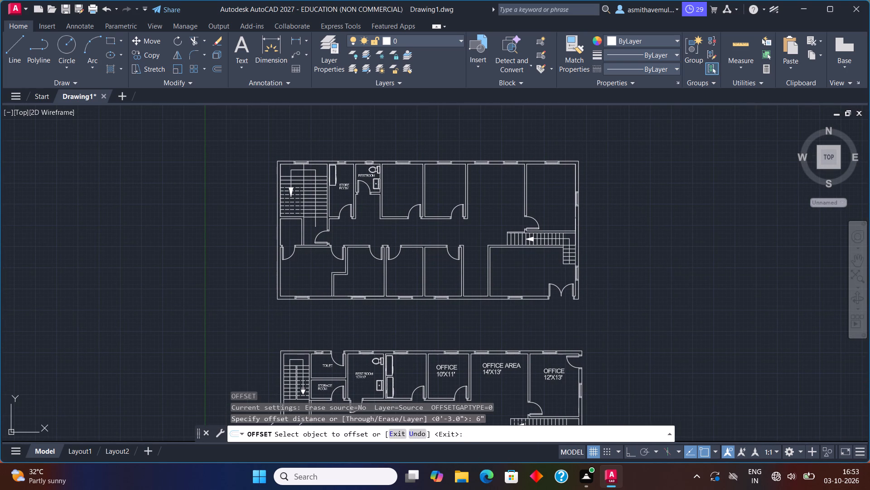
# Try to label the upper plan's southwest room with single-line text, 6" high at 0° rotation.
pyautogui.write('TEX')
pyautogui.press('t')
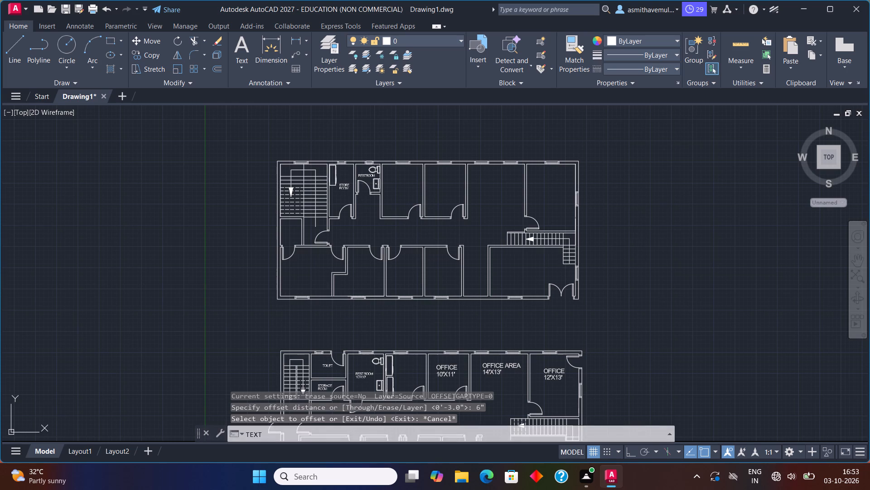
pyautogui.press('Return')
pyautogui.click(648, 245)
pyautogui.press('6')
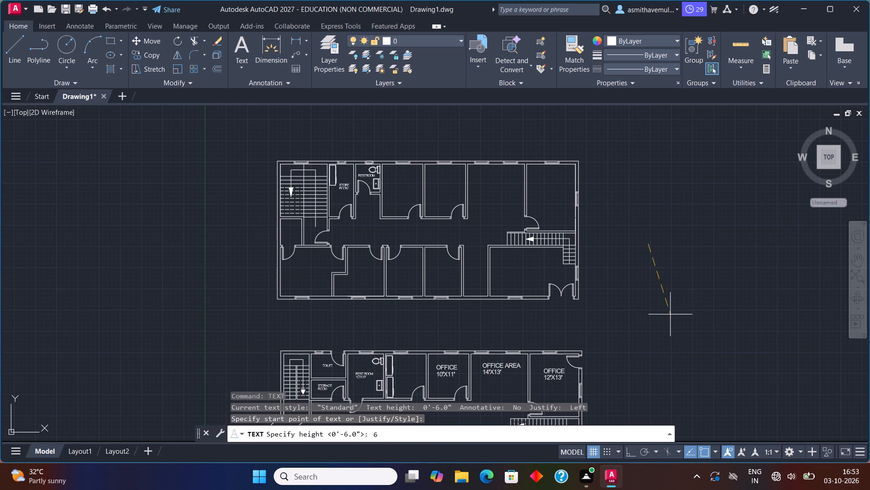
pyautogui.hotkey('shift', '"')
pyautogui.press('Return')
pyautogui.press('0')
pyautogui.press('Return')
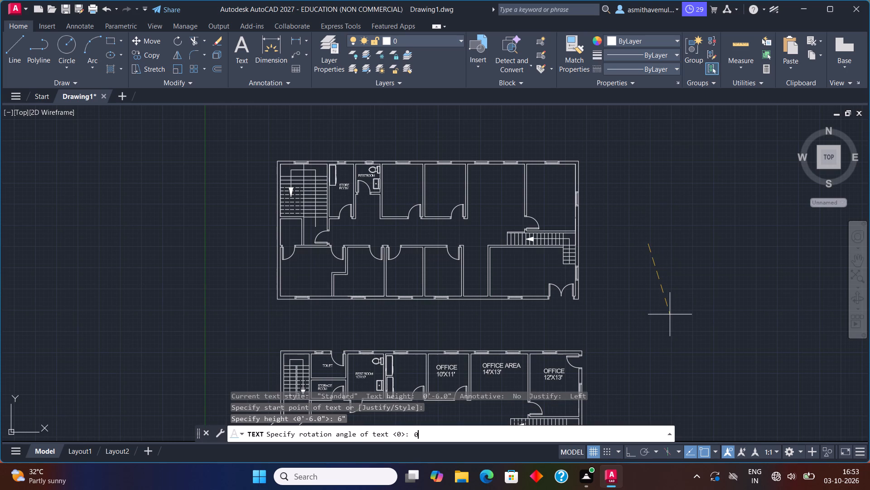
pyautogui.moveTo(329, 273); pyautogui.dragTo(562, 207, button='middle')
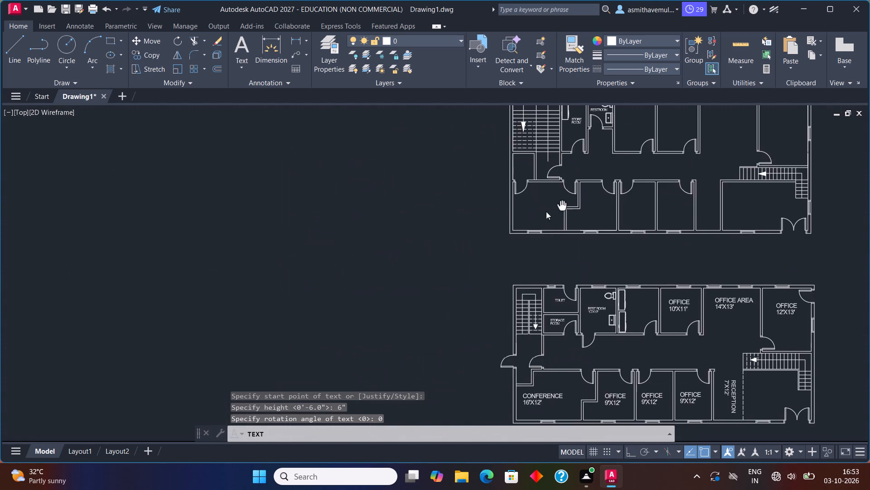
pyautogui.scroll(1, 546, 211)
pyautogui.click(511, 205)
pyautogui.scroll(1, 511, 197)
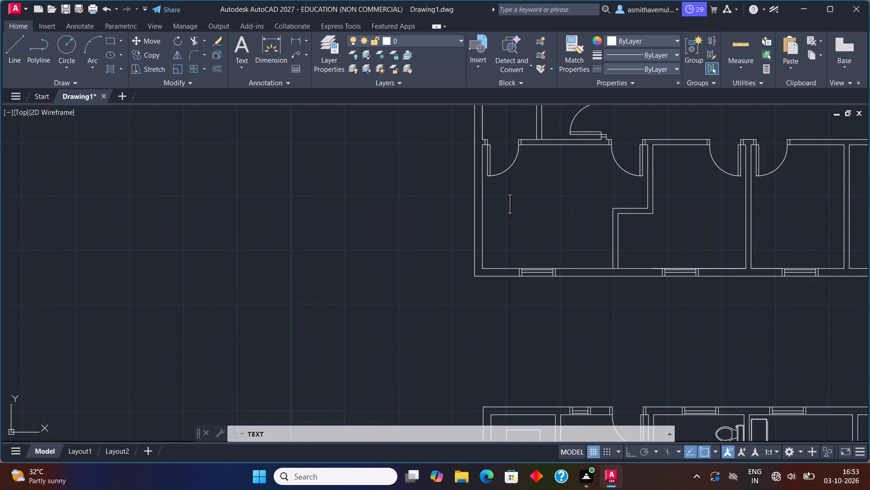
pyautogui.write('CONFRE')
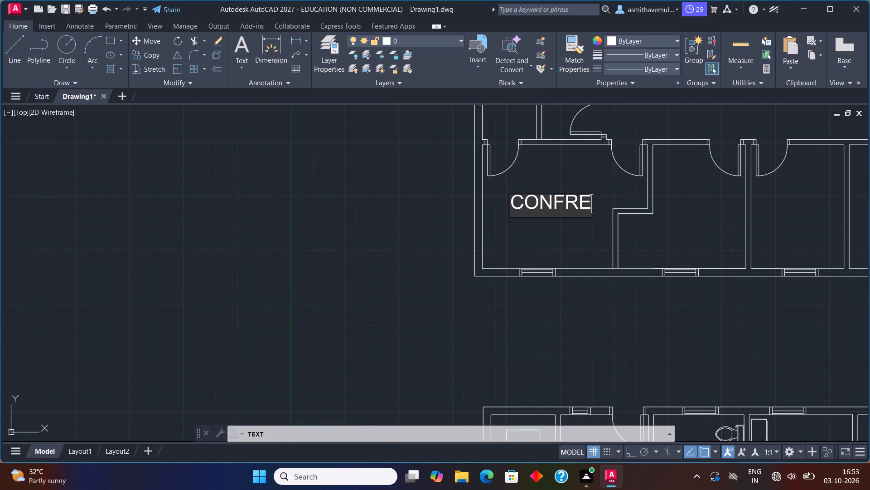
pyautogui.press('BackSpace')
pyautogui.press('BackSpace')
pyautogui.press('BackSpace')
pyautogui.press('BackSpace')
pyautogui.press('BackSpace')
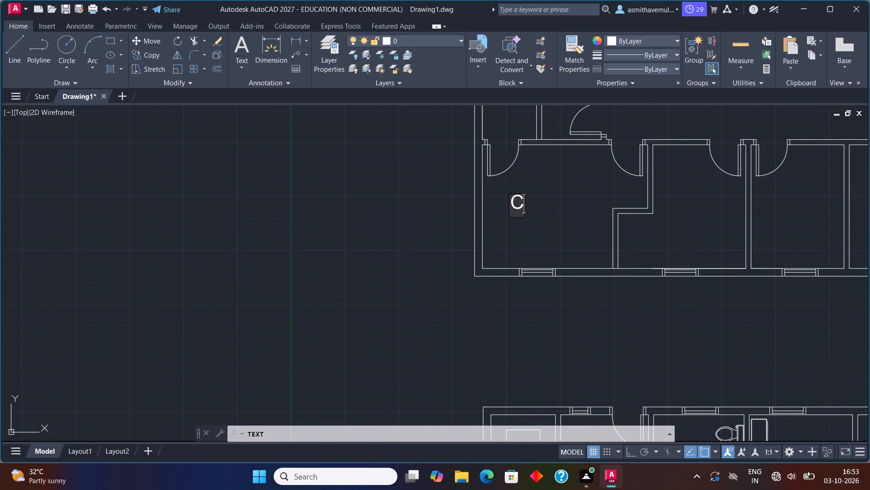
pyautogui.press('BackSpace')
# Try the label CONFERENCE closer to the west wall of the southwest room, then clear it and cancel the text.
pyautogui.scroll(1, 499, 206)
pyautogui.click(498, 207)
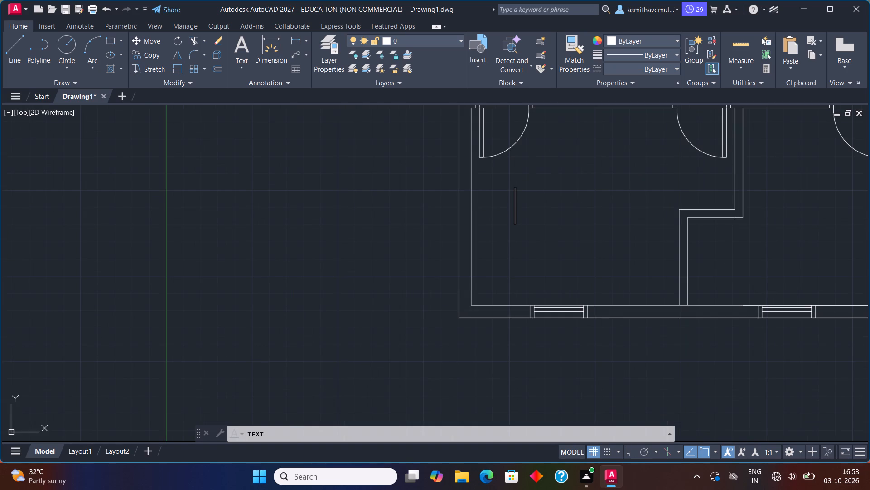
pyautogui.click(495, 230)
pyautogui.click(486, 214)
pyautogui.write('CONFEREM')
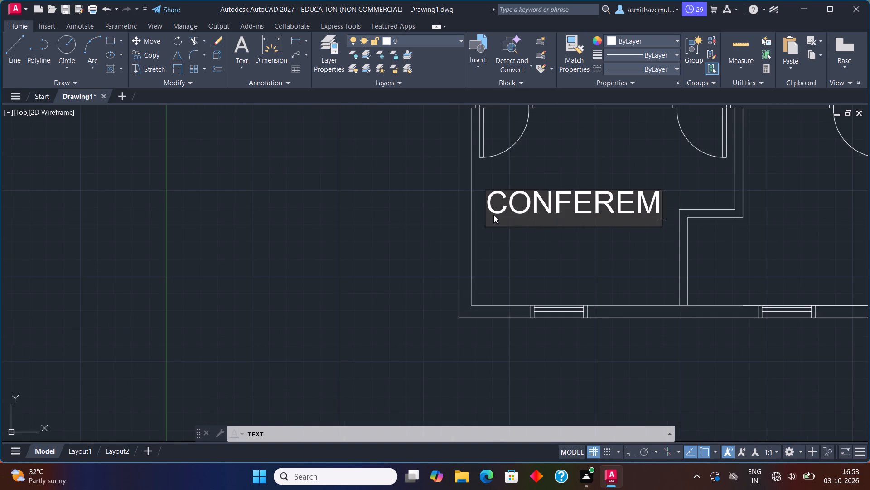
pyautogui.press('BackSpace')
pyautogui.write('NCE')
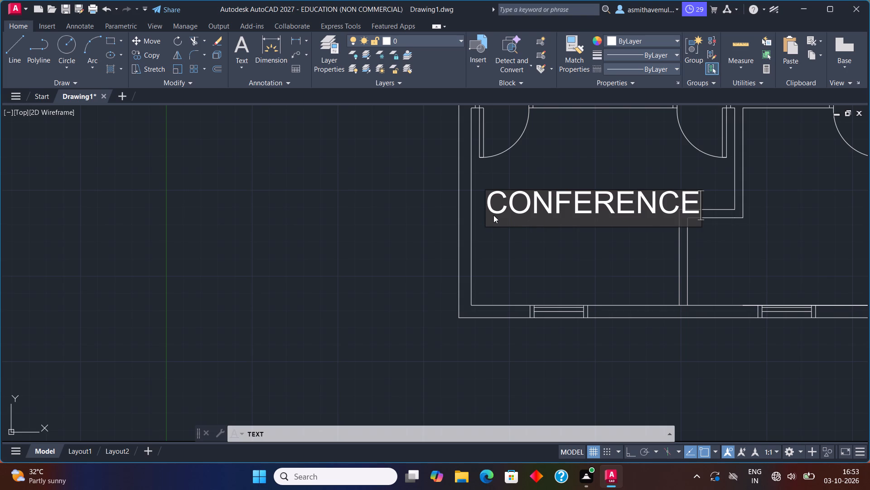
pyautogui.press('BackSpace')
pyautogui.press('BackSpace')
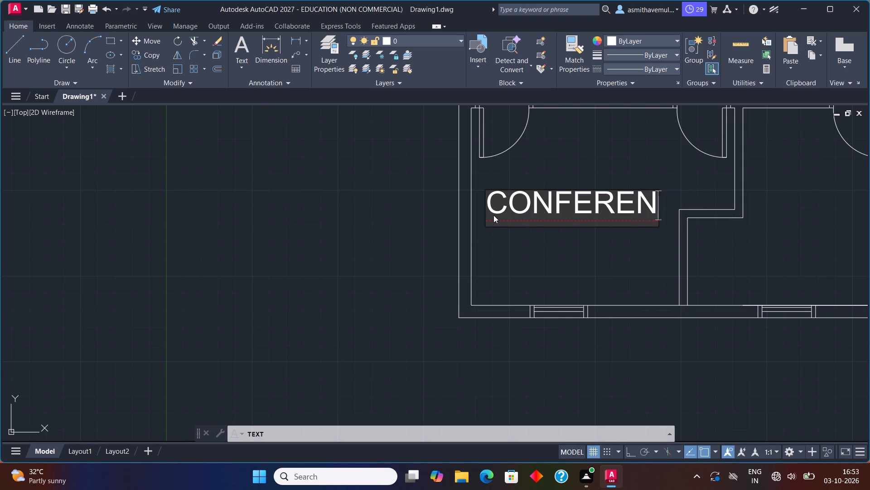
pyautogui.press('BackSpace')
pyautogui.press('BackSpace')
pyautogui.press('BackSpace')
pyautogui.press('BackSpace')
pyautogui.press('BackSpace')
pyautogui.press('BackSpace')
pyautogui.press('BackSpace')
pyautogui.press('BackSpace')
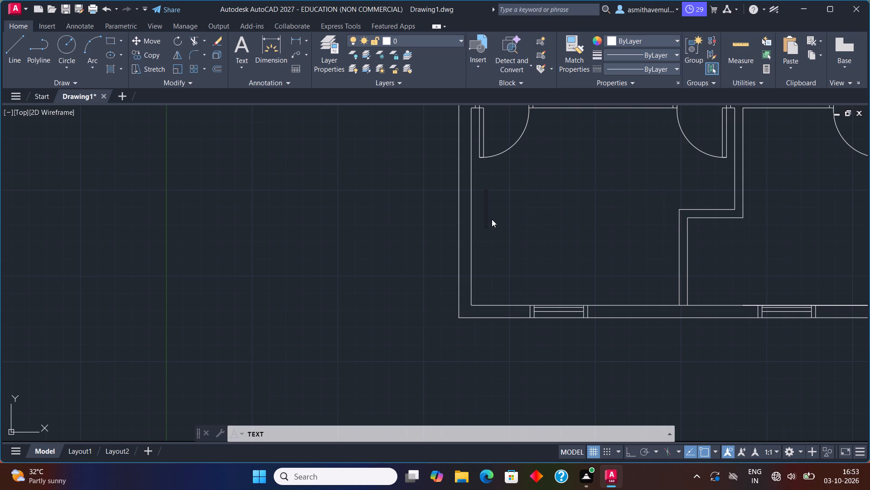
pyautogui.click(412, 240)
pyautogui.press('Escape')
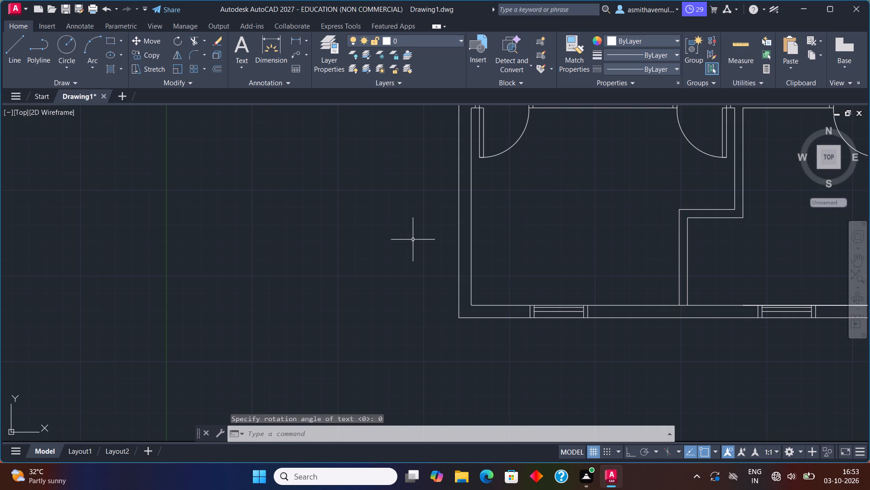
# Start new single-line text for the upper plan's southwest room, 6" high at 0° rotation.
pyautogui.write('TEXT')
pyautogui.press('Return')
pyautogui.click(409, 234)
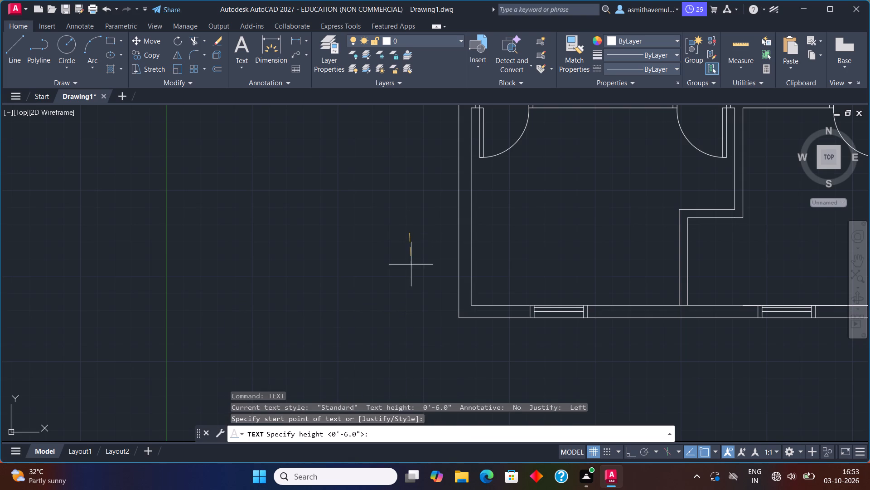
pyautogui.press('6')
pyautogui.hotkey('shift', '"')
pyautogui.press('Return')
pyautogui.press('0')
pyautogui.press('Return')
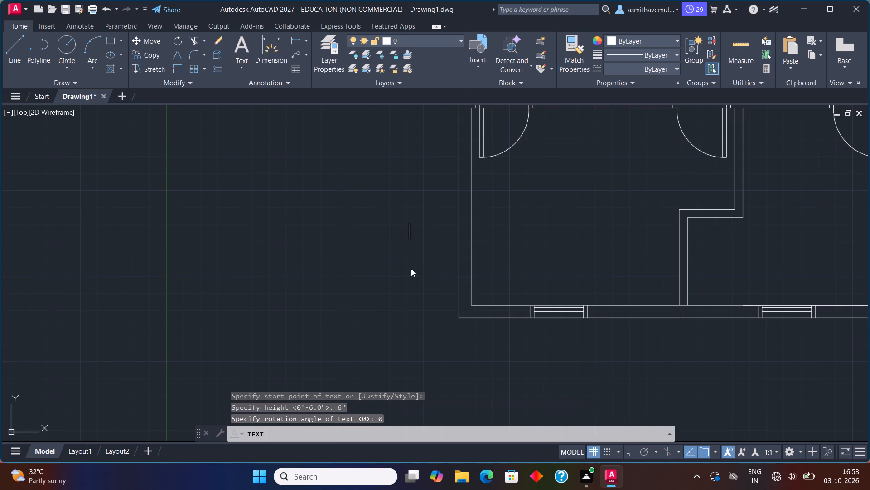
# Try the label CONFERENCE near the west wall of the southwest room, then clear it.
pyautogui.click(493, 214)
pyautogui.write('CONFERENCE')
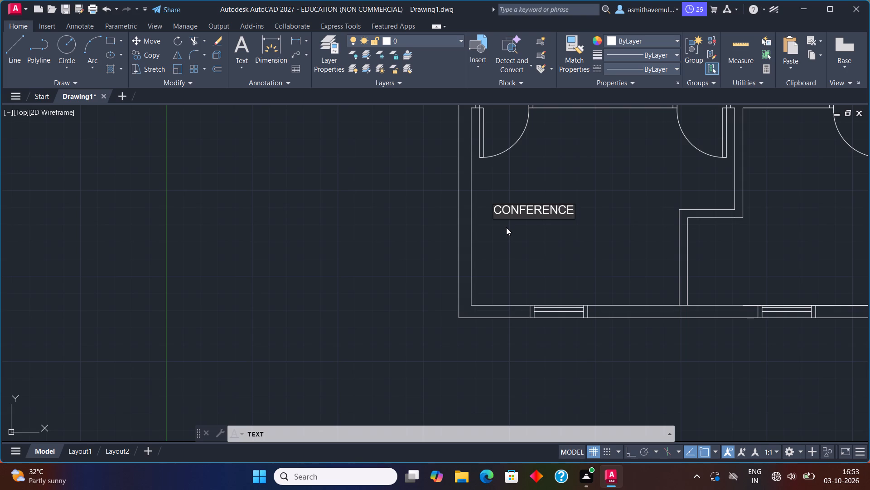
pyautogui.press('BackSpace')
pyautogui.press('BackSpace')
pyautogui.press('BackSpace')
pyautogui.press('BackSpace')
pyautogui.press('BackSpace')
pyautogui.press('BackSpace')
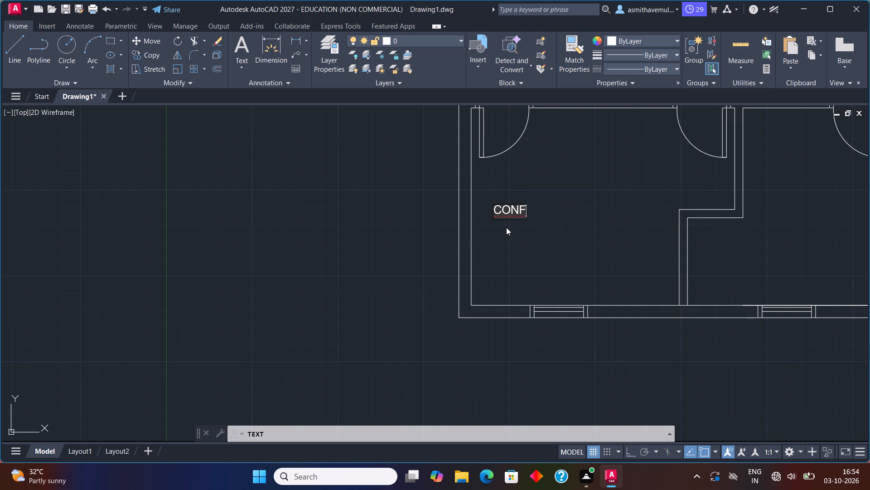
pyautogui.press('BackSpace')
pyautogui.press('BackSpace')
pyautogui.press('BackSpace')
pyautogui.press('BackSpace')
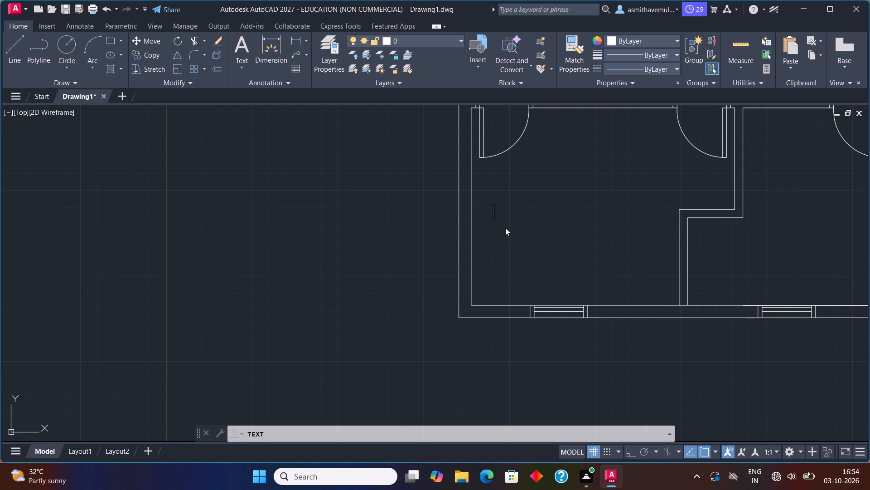
# Label the upper plan's southwest room with two lines of text, CONFERENCE over 16'X12', farther from the west wall.
pyautogui.click(515, 221)
pyautogui.write('CONFERENCE')
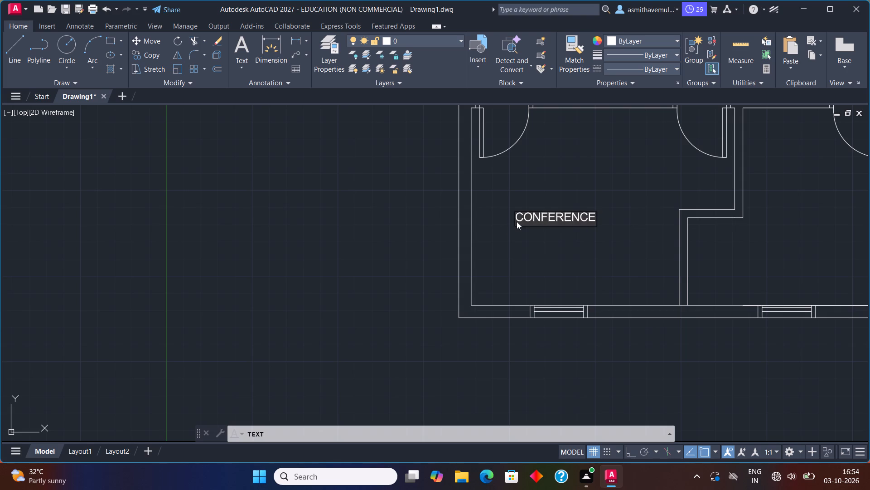
pyautogui.press('Return')
pyautogui.write("16'X")
pyautogui.write('12')
pyautogui.press("'")
# Label the room immediately east of the conference room with two lines of text, OFFICE over 9'X12'.
pyautogui.moveTo(771, 216); pyautogui.dragTo(769, 216, button='middle')
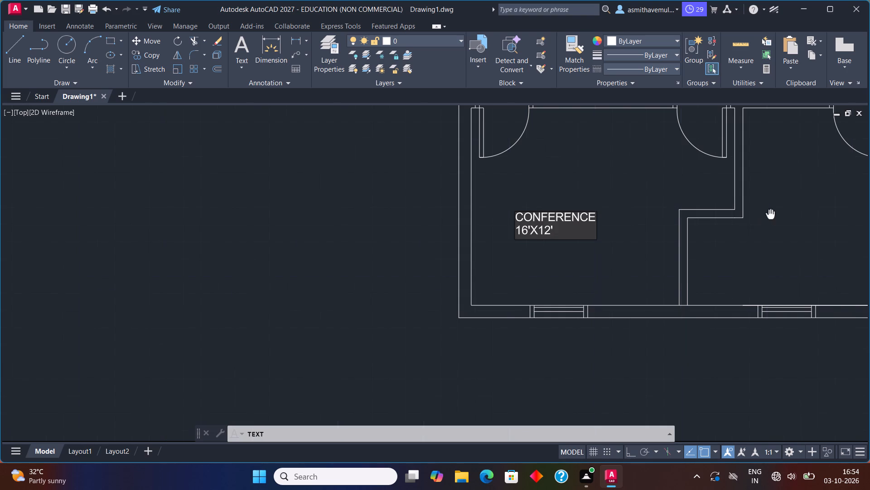
pyautogui.moveTo(769, 216); pyautogui.dragTo(579, 243, button='middle')
pyautogui.click(591, 250)
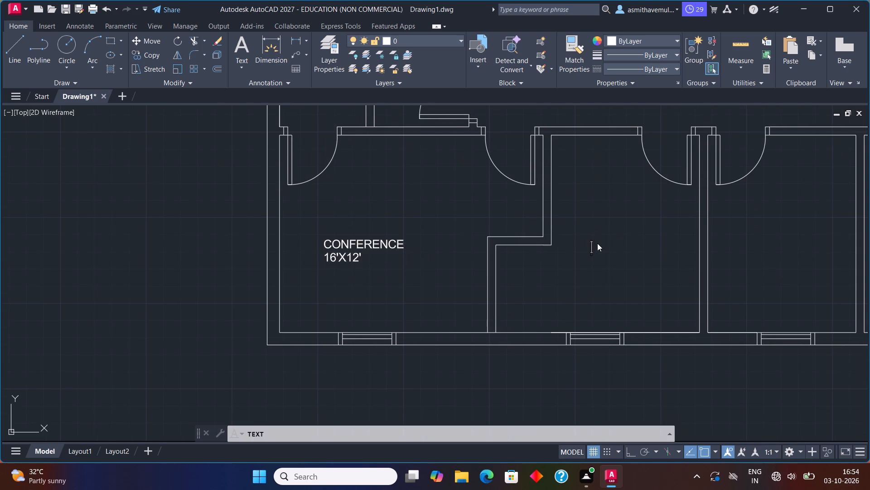
pyautogui.click(597, 243)
pyautogui.write('OFFICE')
pyautogui.press('Return')
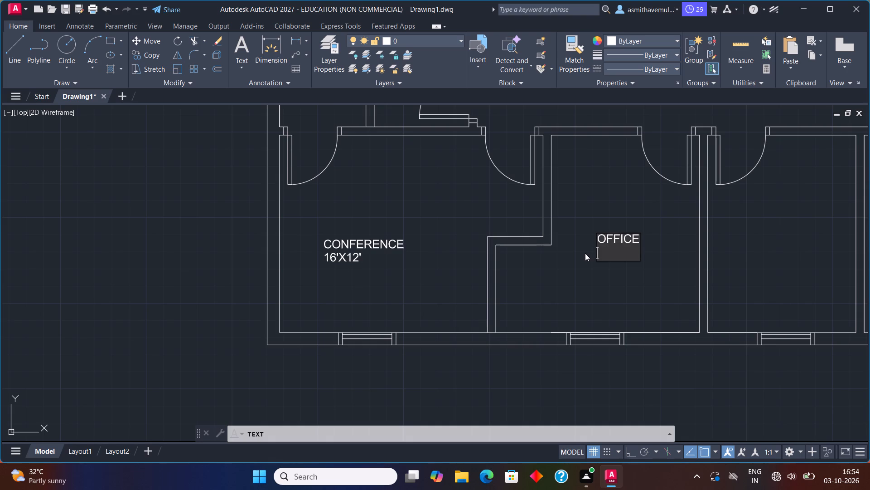
pyautogui.write("9'X12'")
# Label the second room east of the conference room with two lines of text, OFFICE over 9'X12'.
pyautogui.moveTo(778, 259); pyautogui.dragTo(711, 272, button='middle')
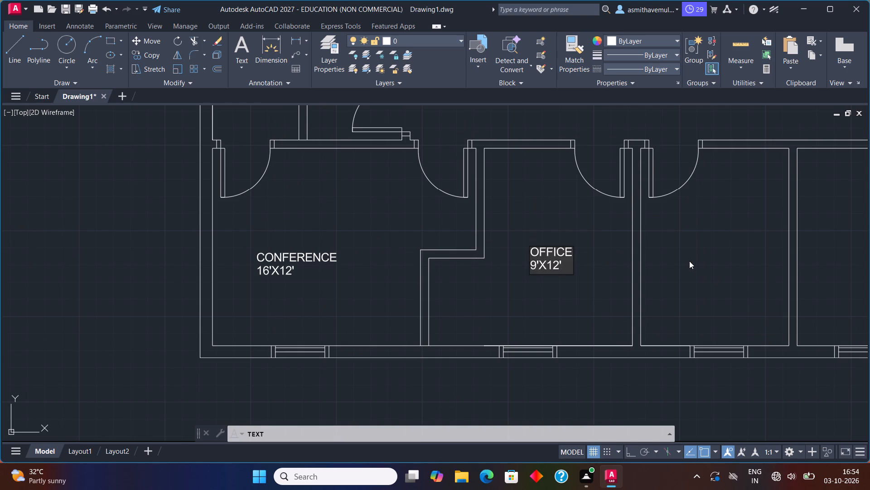
pyautogui.click(688, 257)
pyautogui.click(687, 248)
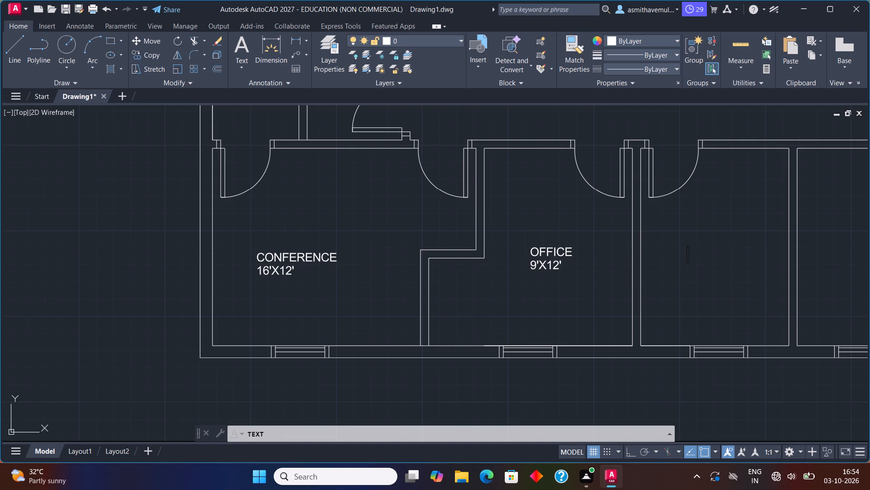
pyautogui.click(686, 243)
pyautogui.click(687, 250)
pyautogui.write('OFFICE')
pyautogui.press('Return')
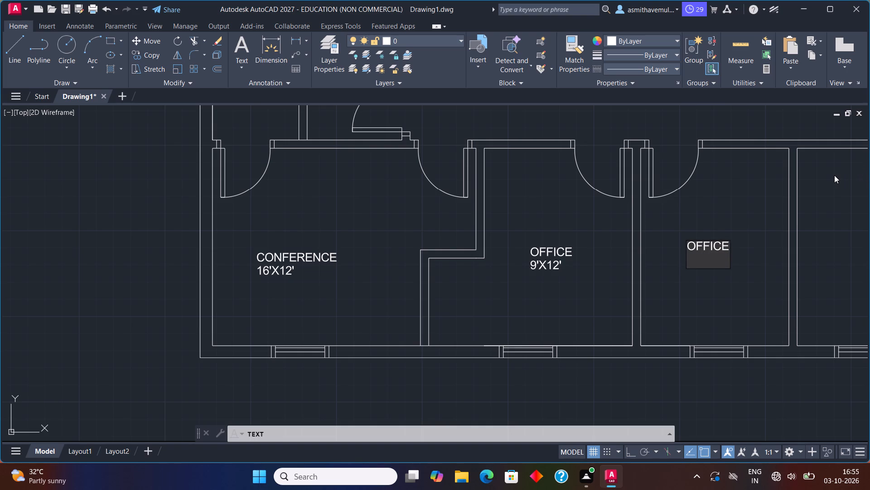
pyautogui.write("9'X12'")
# Label the third room east of the conference room with two lines of text, OFFICE over 9'X12'.
pyautogui.moveTo(830, 221); pyautogui.dragTo(633, 279, button='middle')
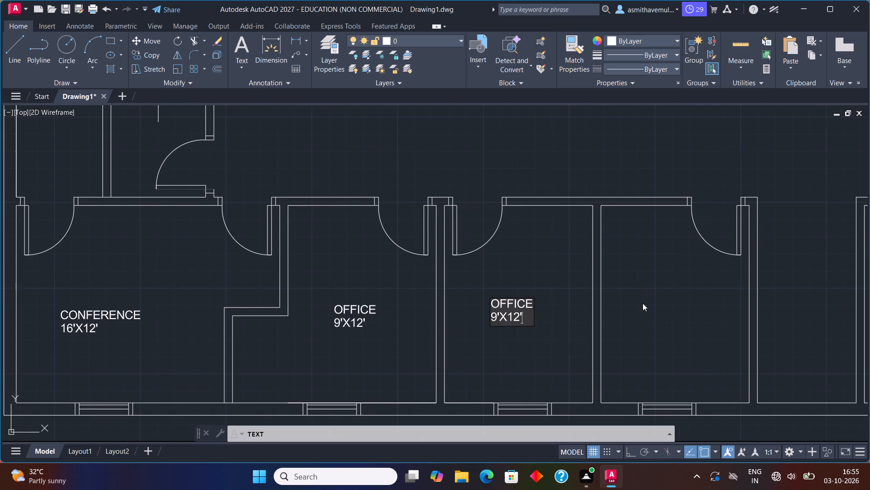
pyautogui.click(639, 302)
pyautogui.press('o')
pyautogui.write('FFICE')
pyautogui.press('Return')
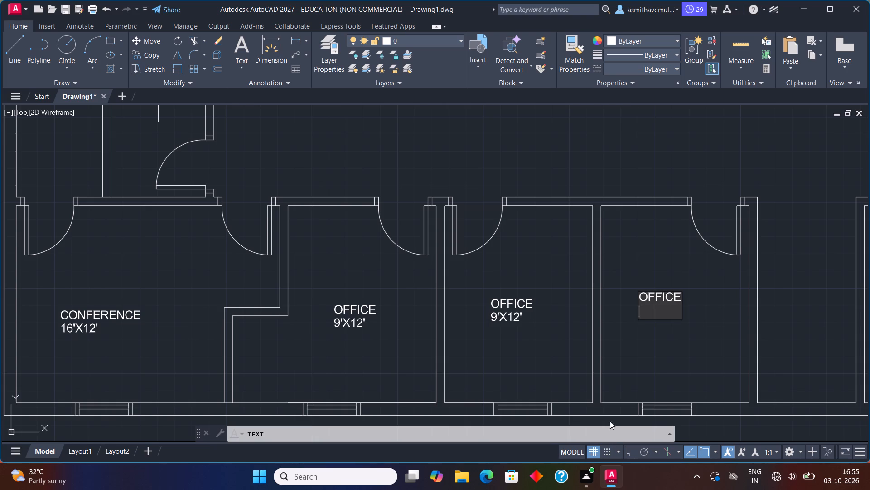
pyautogui.write("9'")
pyautogui.press('c')
pyautogui.press('BackSpace')
pyautogui.write("X12'")
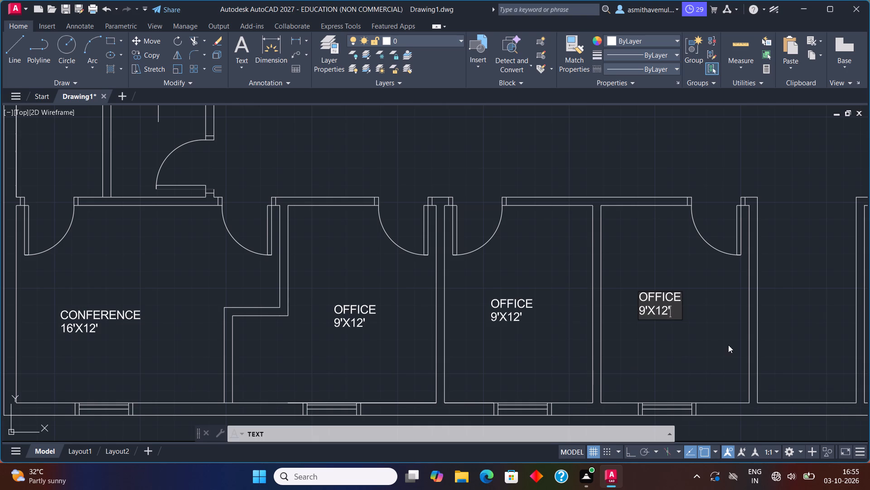
# Label the room immediately east of the restroom with two lines of text, OFFICE over 10'X11'.
pyautogui.moveTo(799, 326); pyautogui.dragTo(687, 346, button='middle')
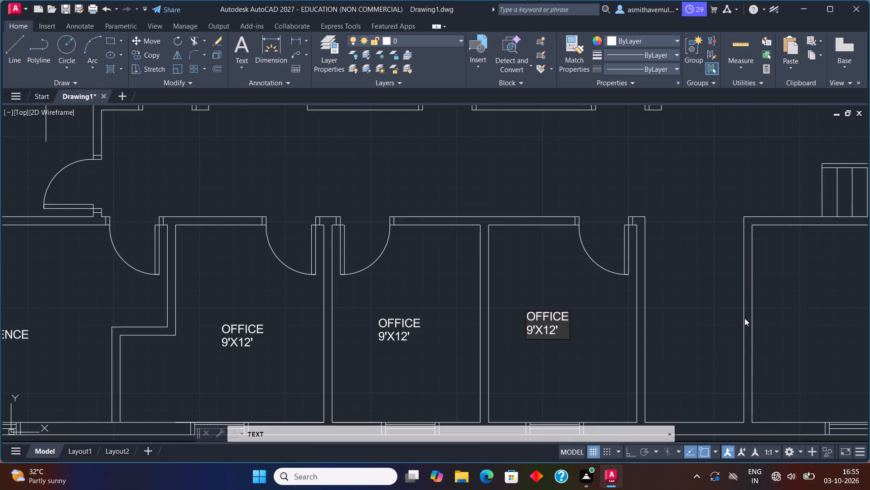
pyautogui.moveTo(744, 318); pyautogui.dragTo(611, 326, button='middle')
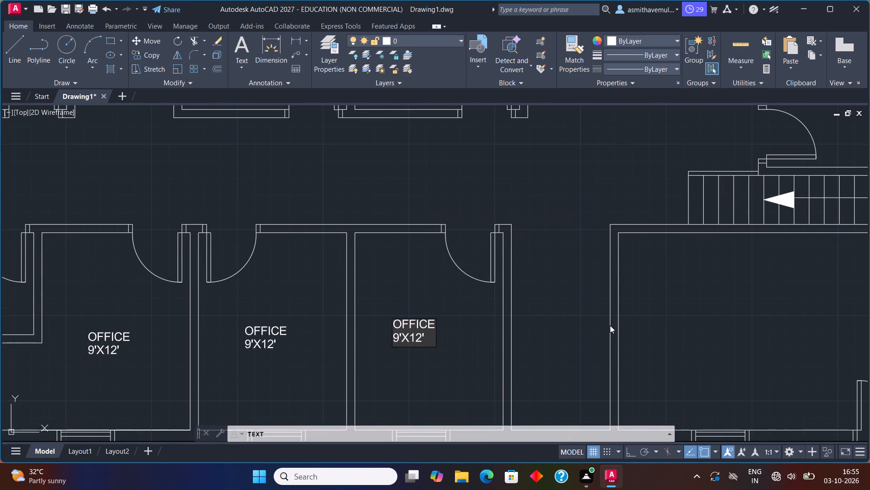
pyautogui.scroll(-1, 604, 331)
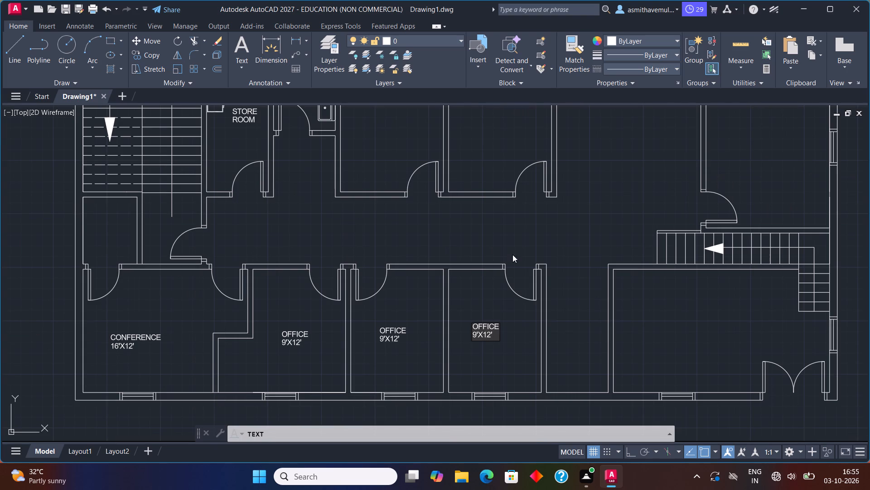
pyautogui.moveTo(508, 251); pyautogui.dragTo(532, 316, button='middle')
pyautogui.moveTo(416, 191); pyautogui.dragTo(418, 195, button='middle')
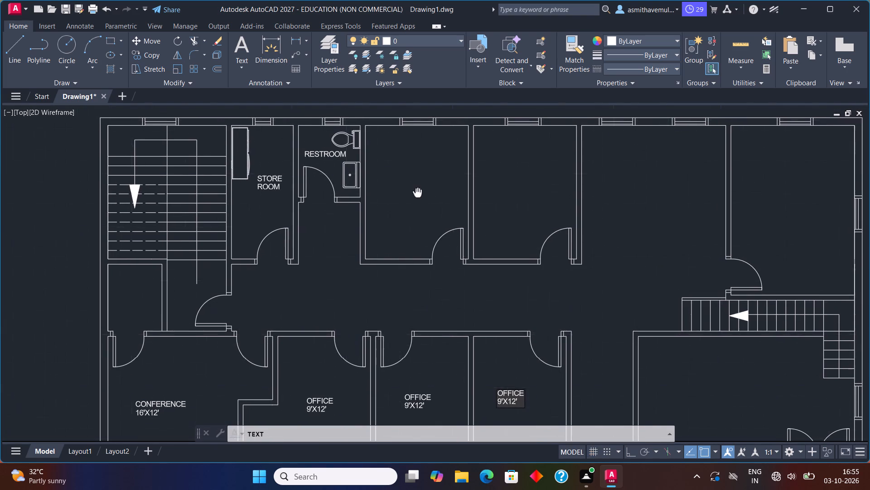
pyautogui.moveTo(418, 195); pyautogui.dragTo(435, 239, button='middle')
pyautogui.click(420, 216)
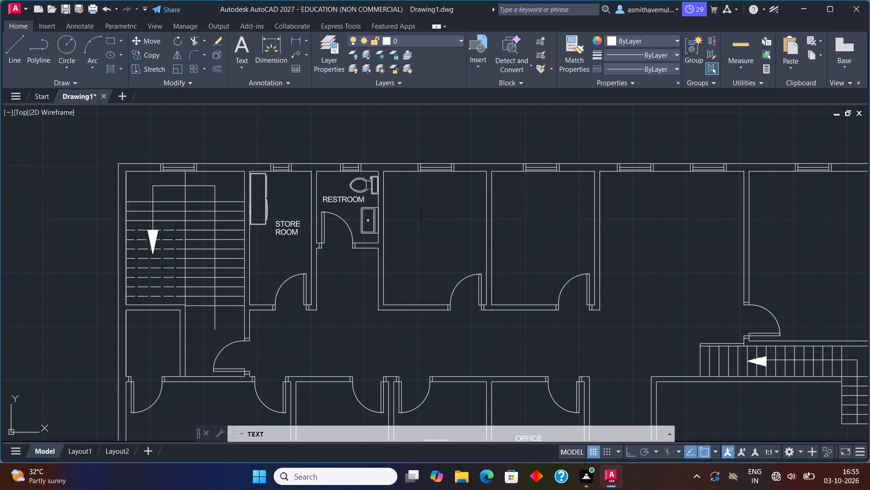
pyautogui.write('OFFICE')
pyautogui.press('Return')
pyautogui.press('1')
pyautogui.write("0'X")
pyautogui.write("11'")
# Label the second room east of the restroom with two lines of text, OFFICE over 10'X11'.
pyautogui.click(527, 213)
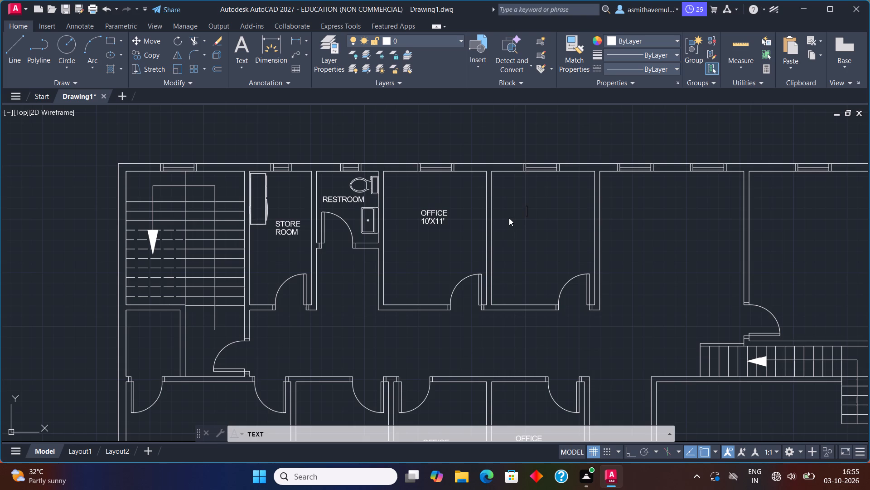
pyautogui.write('OFFICE')
pyautogui.press('Return')
pyautogui.write("10'X")
pyautogui.write("11'")
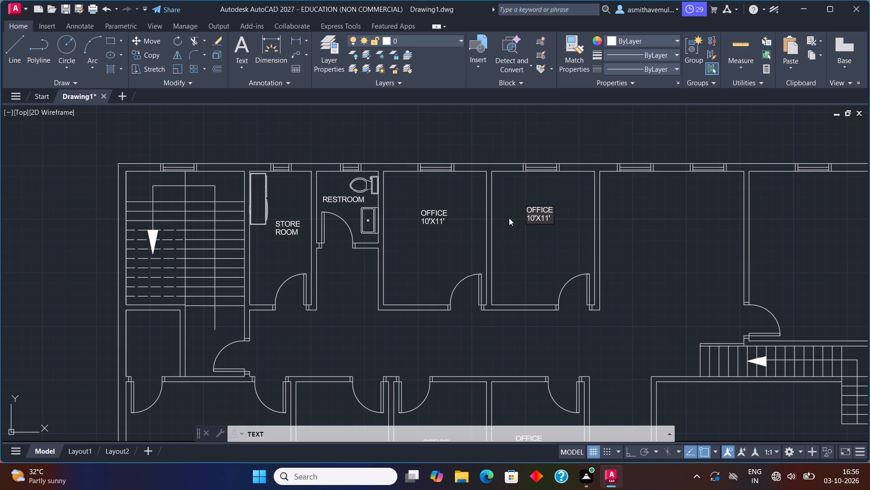
# Label the open area east of the two north offices with two lines of text, OFFICE AREA over 11;X3'.
pyautogui.click(628, 210)
pyautogui.click(636, 214)
pyautogui.write('OOFICE')
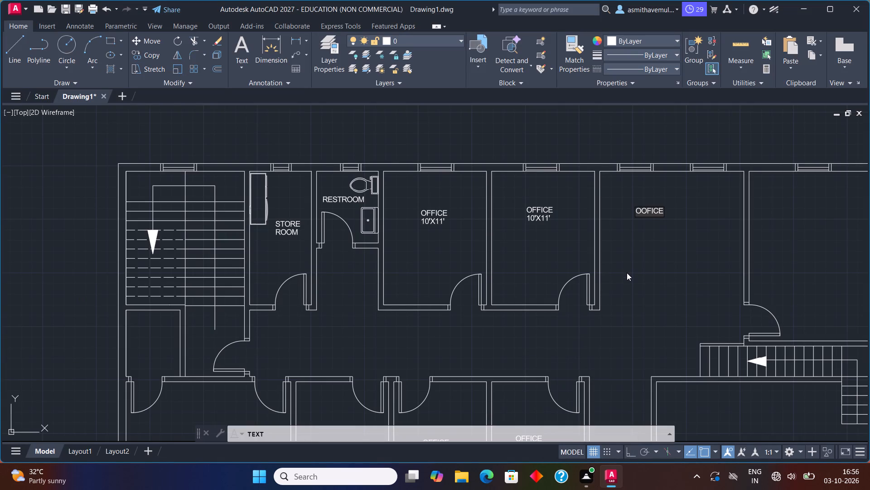
pyautogui.press('BackSpace')
pyautogui.press('BackSpace')
pyautogui.press('BackSpace')
pyautogui.press('BackSpace')
pyautogui.press('BackSpace')
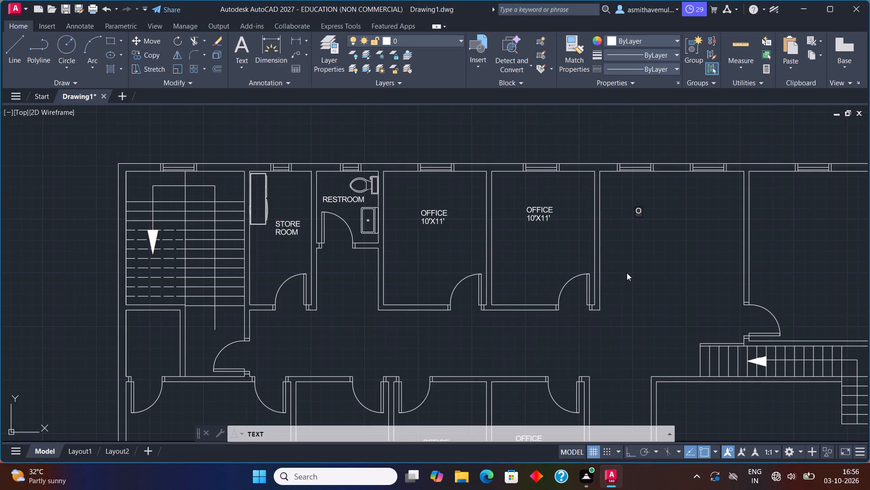
pyautogui.write('FFICE')
pyautogui.press('space')
pyautogui.write('AREA')
pyautogui.press('Return')
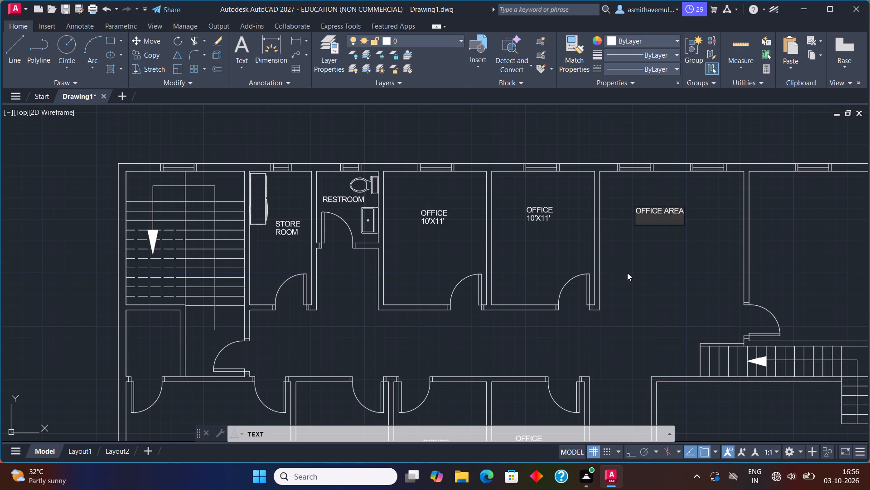
pyautogui.press('1')
pyautogui.write("'X")
pyautogui.press('1')
pyautogui.press('3')
pyautogui.press("'")
pyautogui.press('BackSpace')
pyautogui.press('BackSpace')
pyautogui.press('BackSpace')
pyautogui.press('BackSpace')
pyautogui.press('BackSpace')
pyautogui.write("1;X3'")
pyautogui.middleClick(685, 265)
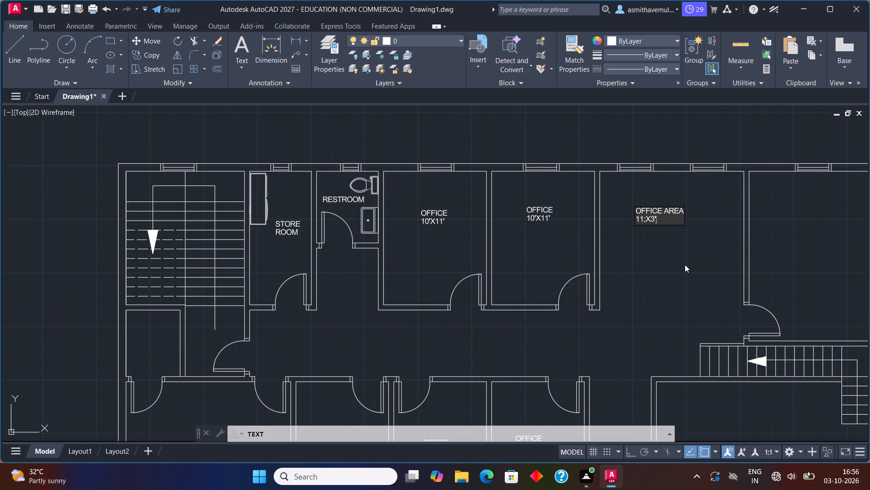
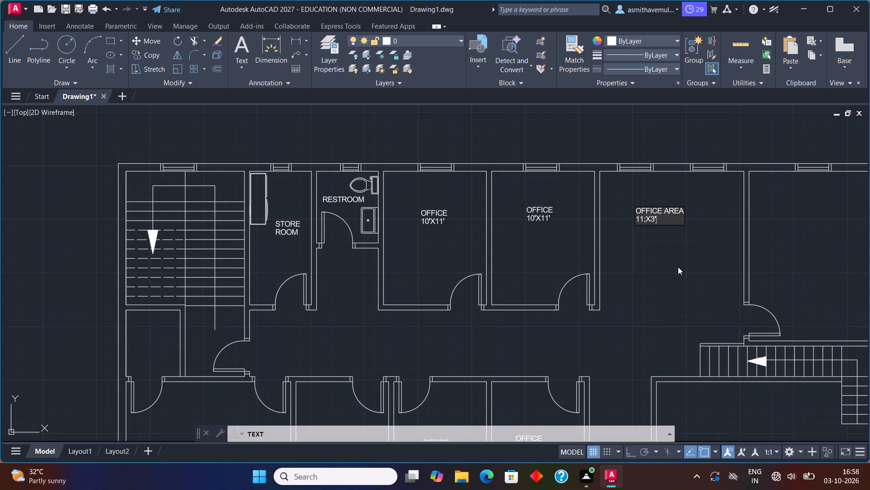
# Correct the second line of the OFFICE AREA label in the upper floor plan to 11'X13'.
pyautogui.press('BackSpace')
pyautogui.press('BackSpace')
pyautogui.press('BackSpace')
pyautogui.press('BackSpace')
pyautogui.write("'X")
pyautogui.write("13'")
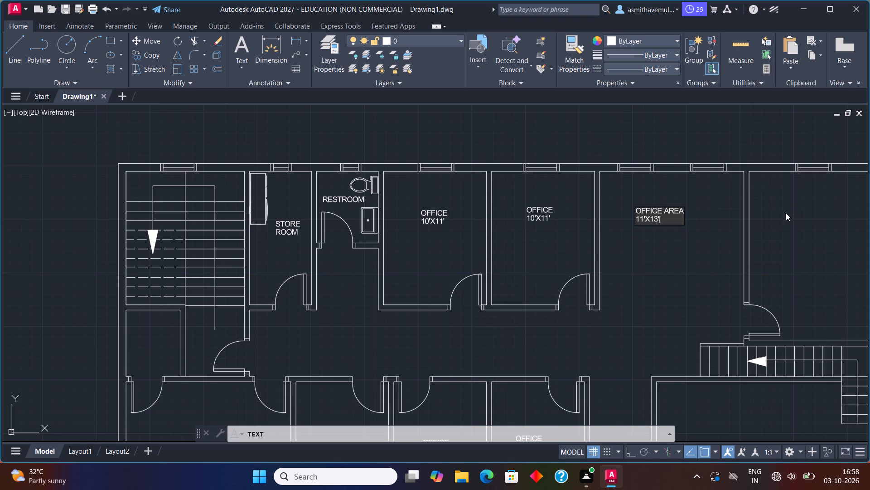
# Label the upper plan's top-right corner room with the two-line text OFFICE and 12'X13', and finish the text command.
pyautogui.moveTo(799, 207); pyautogui.dragTo(751, 209, button='middle')
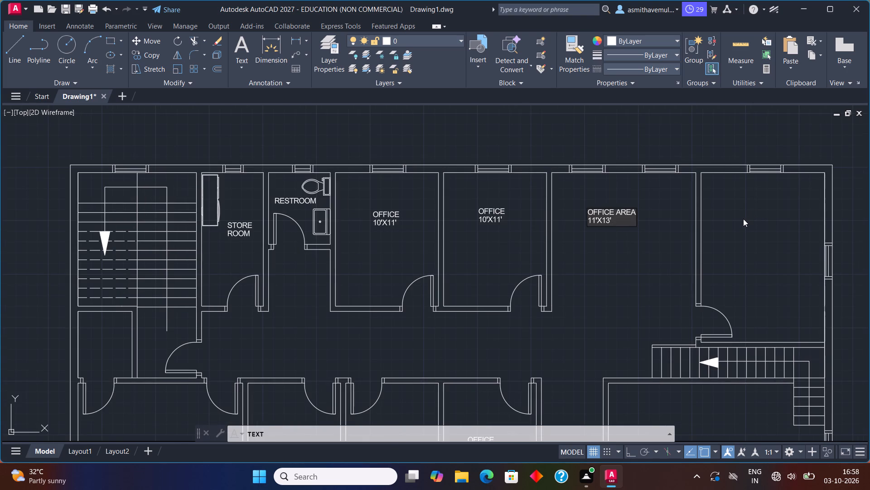
pyautogui.click(739, 216)
pyautogui.write('OFFICE')
pyautogui.press('Return')
pyautogui.write('12')
pyautogui.press("'")
pyautogui.press('x')
pyautogui.write('13')
pyautogui.press("'")
pyautogui.moveTo(753, 244); pyautogui.dragTo(689, 102, button='middle')
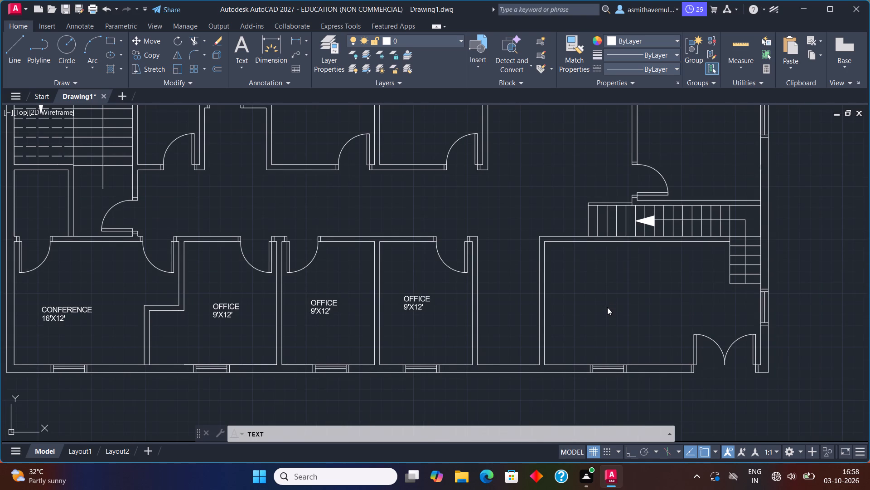
pyautogui.scroll(-1, 607, 315)
pyautogui.moveTo(607, 315); pyautogui.dragTo(581, 320, button='middle')
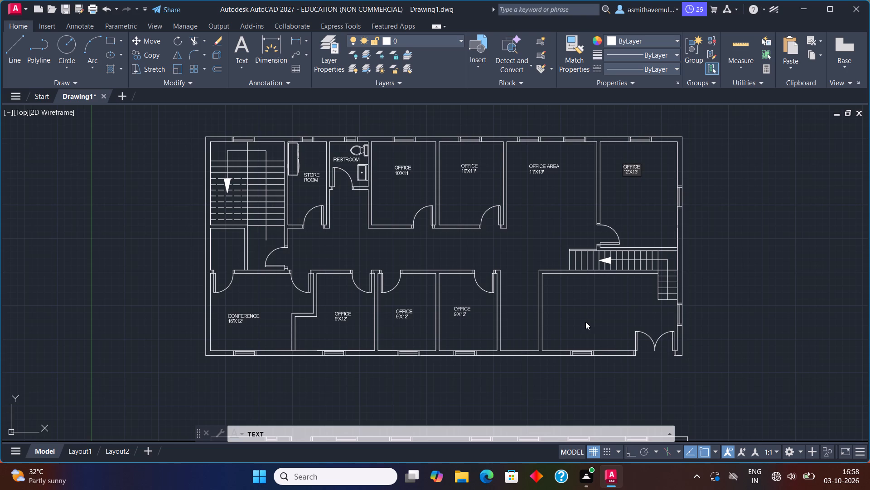
pyautogui.scroll(1, 585, 318)
pyautogui.scroll(-1, 585, 314)
pyautogui.moveTo(575, 314); pyautogui.dragTo(575, 313, button='middle')
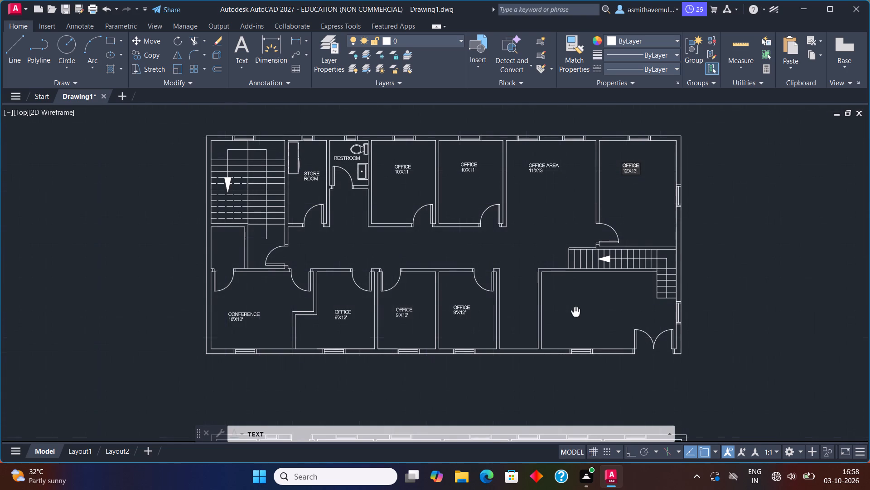
pyautogui.moveTo(575, 313); pyautogui.dragTo(578, 299, button='middle')
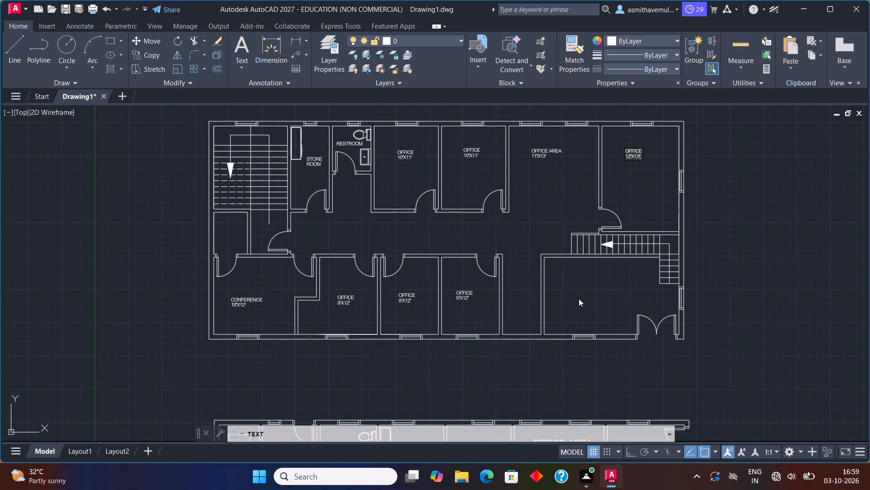
pyautogui.moveTo(579, 299); pyautogui.dragTo(580, 296, button='middle')
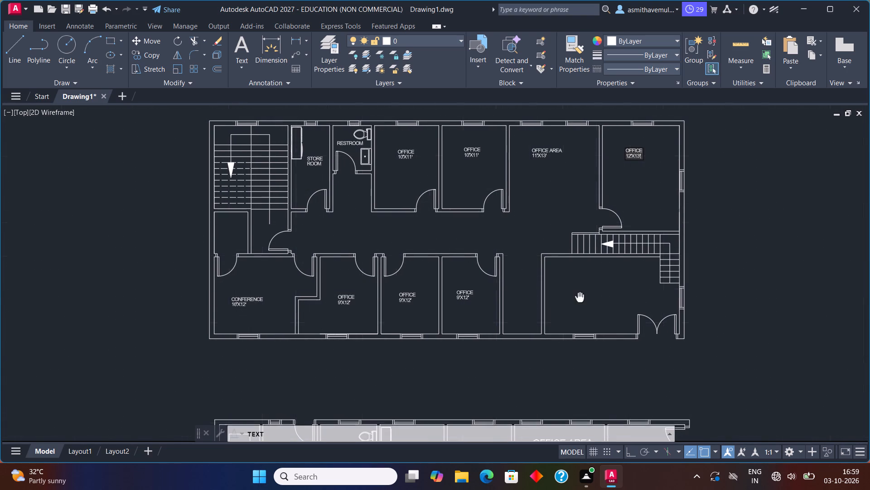
pyautogui.moveTo(580, 296); pyautogui.dragTo(584, 244, button='middle')
pyautogui.click(797, 344)
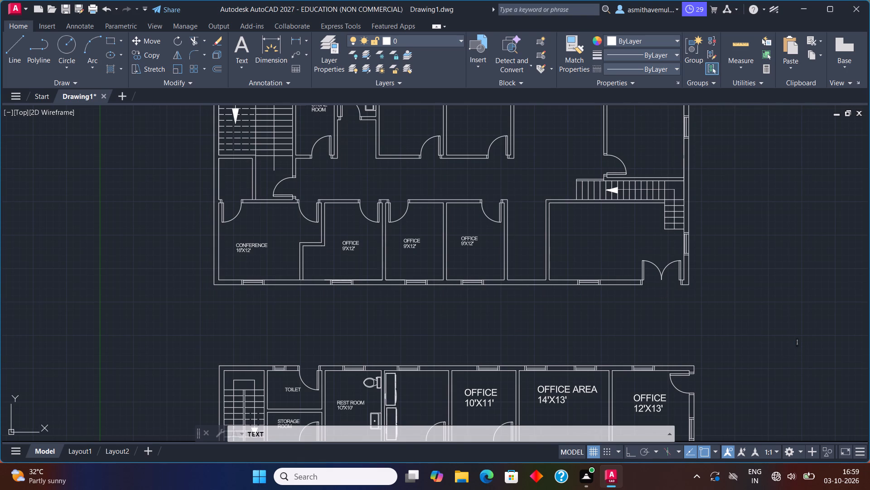
pyautogui.press('`')
pyautogui.scroll(-1, 761, 343)
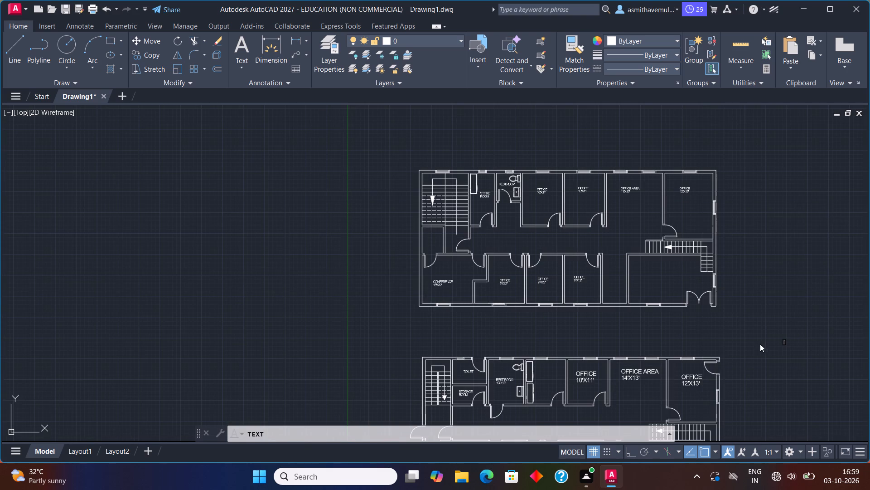
pyautogui.press('Escape')
# Delete the large CONFERENCE, OFFICE, OFFICE AREA and RECEPTION labels with their size lines from the lower floor plan.
pyautogui.moveTo(759, 344); pyautogui.dragTo(681, 93, button='middle')
pyautogui.scroll(1, 562, 161)
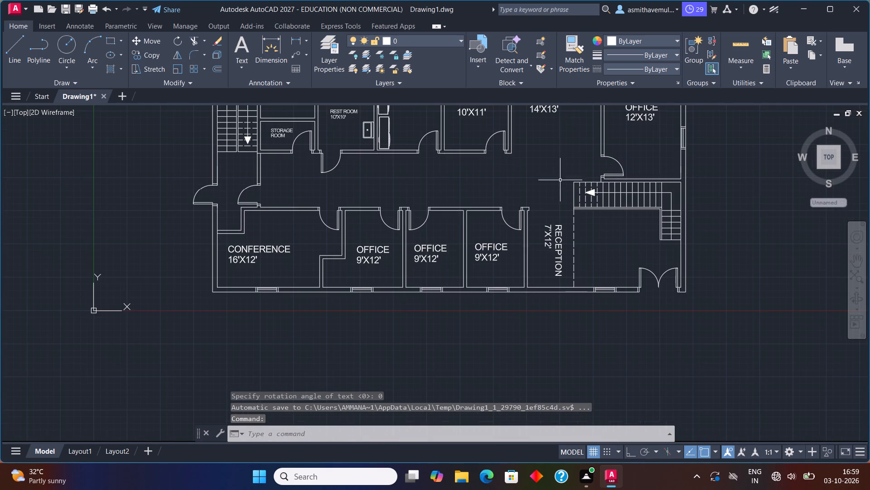
pyautogui.moveTo(569, 242); pyautogui.dragTo(547, 231)
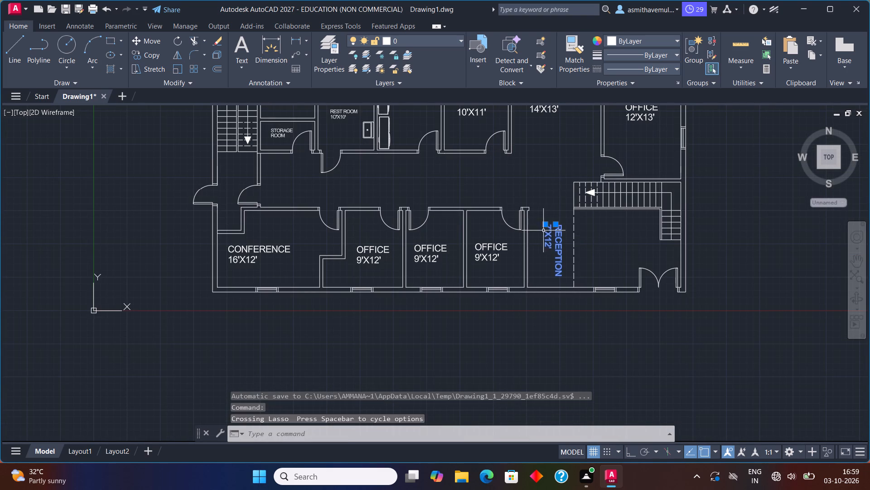
pyautogui.moveTo(508, 240); pyautogui.dragTo(494, 265)
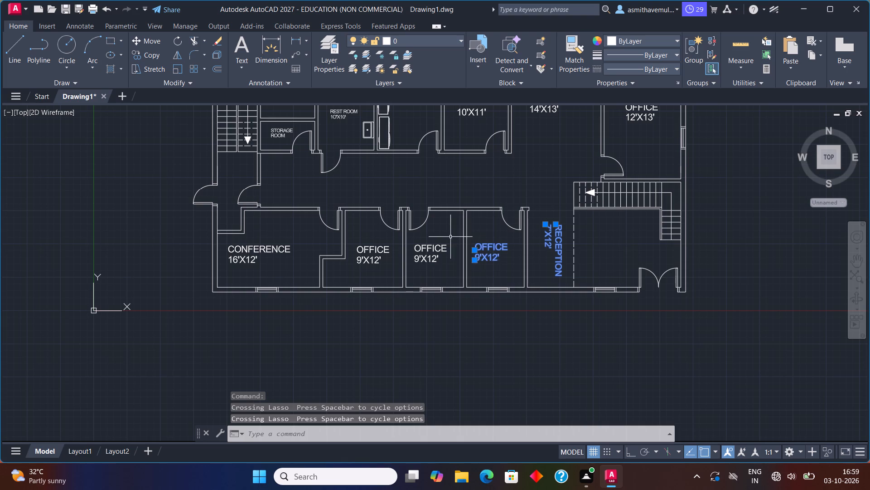
pyautogui.moveTo(447, 237); pyautogui.dragTo(432, 266)
pyautogui.moveTo(386, 245); pyautogui.dragTo(374, 272)
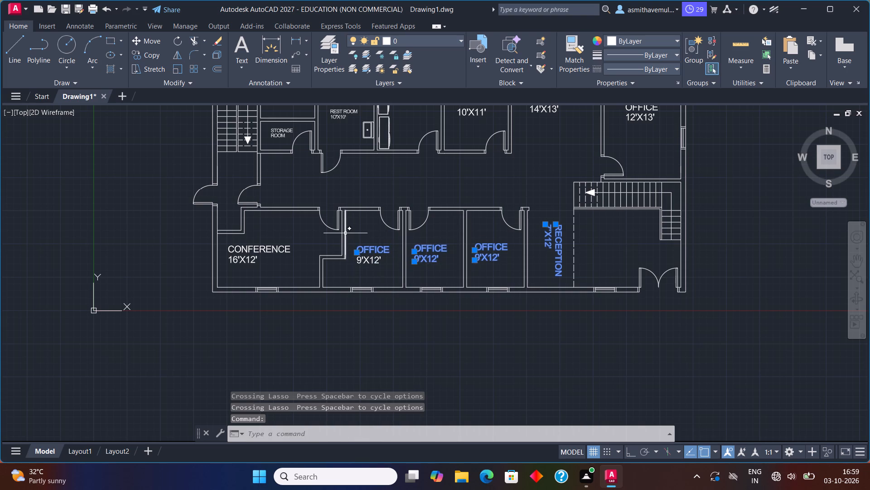
pyautogui.moveTo(379, 243); pyautogui.dragTo(377, 264)
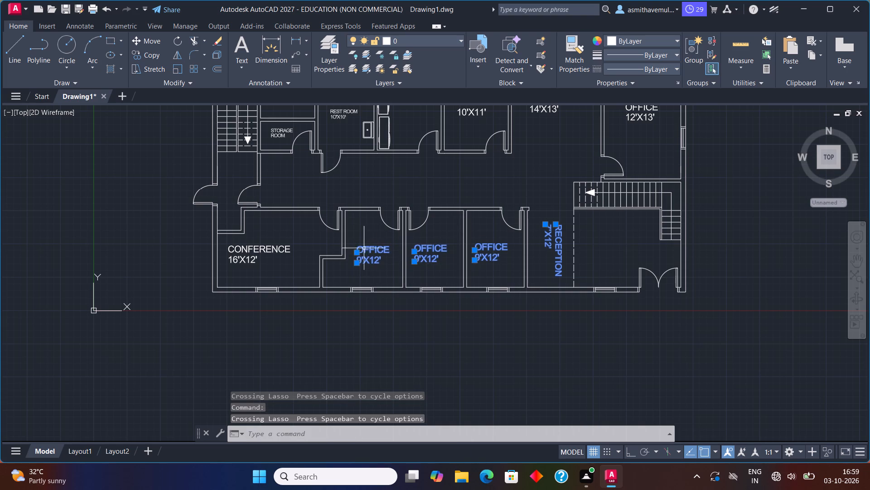
pyautogui.moveTo(285, 235); pyautogui.dragTo(250, 262)
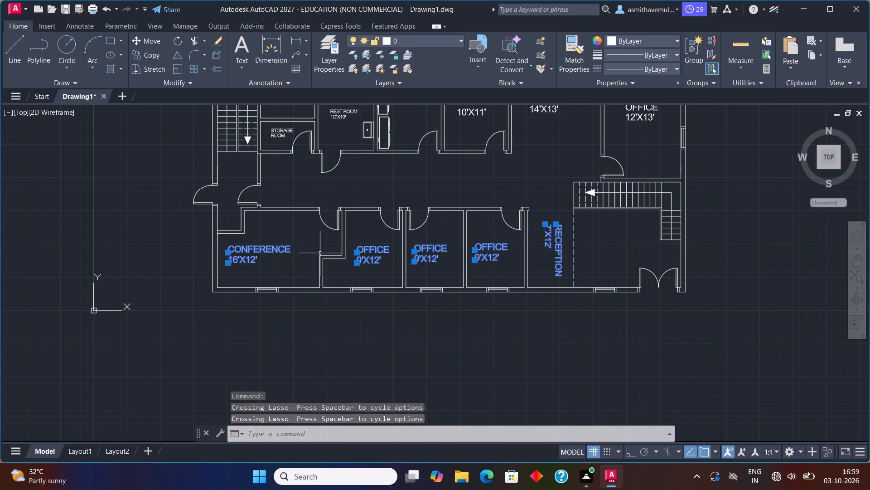
pyautogui.moveTo(437, 207); pyautogui.dragTo(356, 320, button='middle')
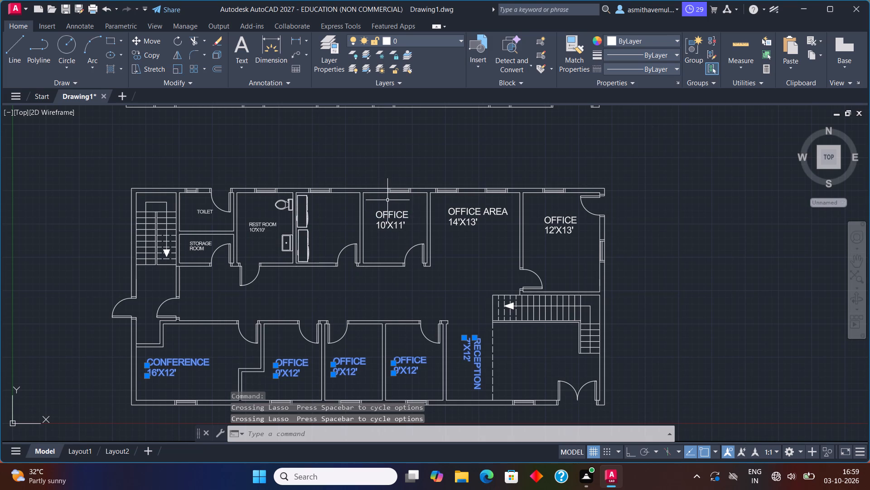
pyautogui.moveTo(387, 203); pyautogui.dragTo(391, 235)
pyautogui.moveTo(476, 204); pyautogui.dragTo(460, 236)
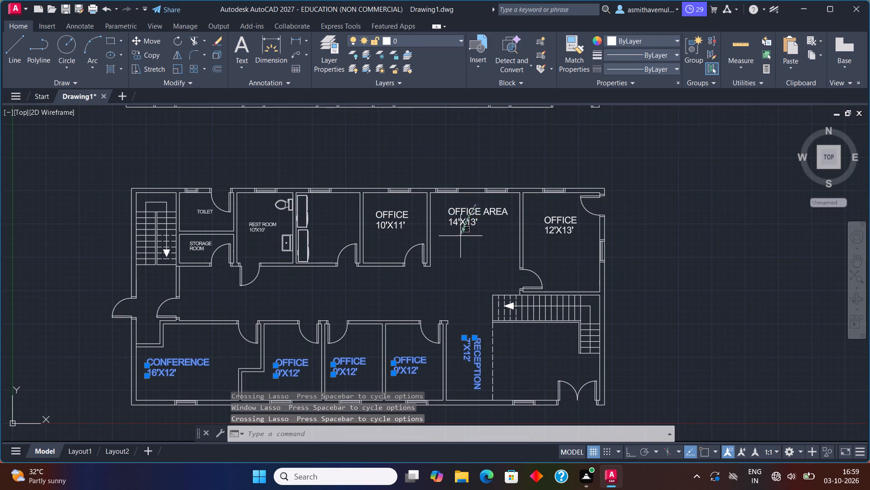
pyautogui.moveTo(460, 236); pyautogui.dragTo(460, 239)
pyautogui.moveTo(419, 206); pyautogui.dragTo(391, 228)
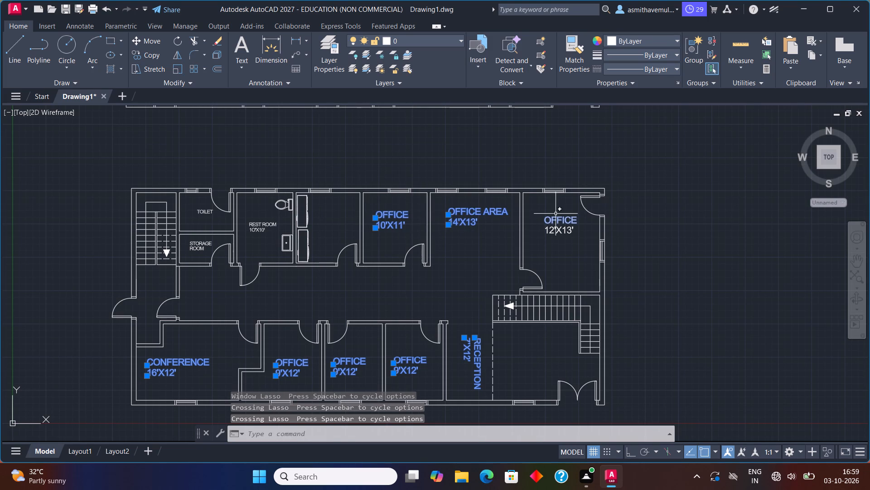
pyautogui.moveTo(557, 213); pyautogui.dragTo(555, 244)
pyautogui.press('Delete')
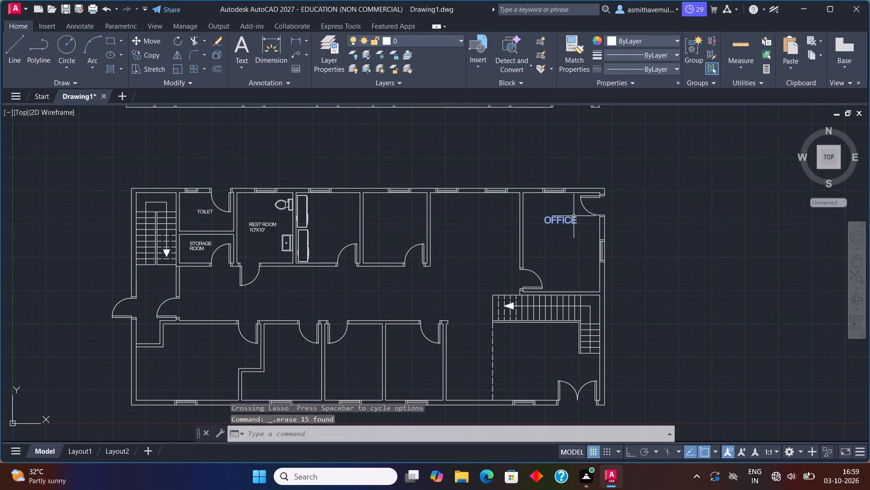
pyautogui.moveTo(570, 211); pyautogui.dragTo(558, 236)
pyautogui.press('Delete')
# Examine the room labels in both rows of the upper floor plan.
pyautogui.scroll(-1, 560, 244)
pyautogui.moveTo(536, 226); pyautogui.dragTo(546, 318, button='middle')
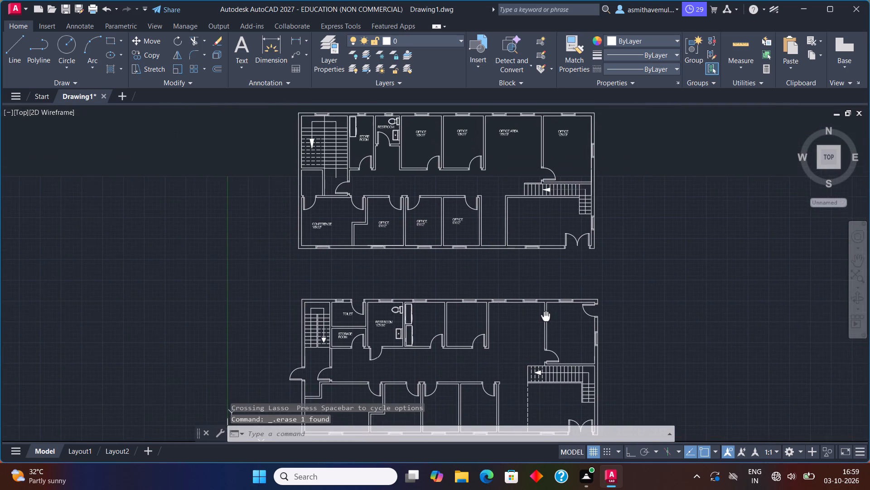
pyautogui.moveTo(546, 318); pyautogui.dragTo(546, 318, button='middle')
pyautogui.scroll(2, 463, 160)
pyautogui.moveTo(478, 174); pyautogui.dragTo(522, 300, button='middle')
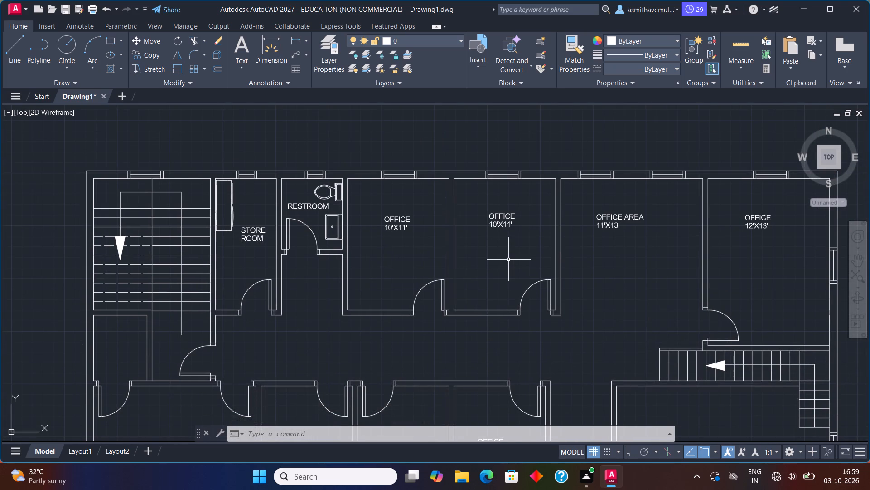
pyautogui.moveTo(508, 255); pyautogui.dragTo(575, 134, button='middle')
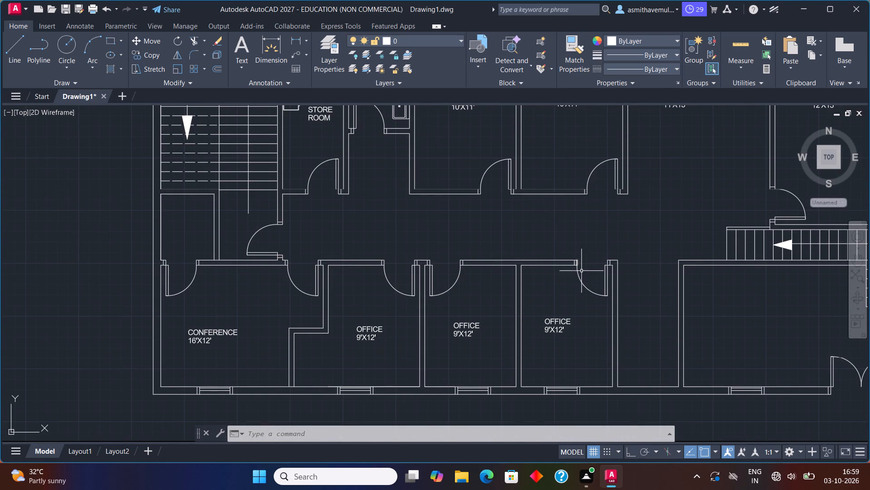
pyautogui.moveTo(673, 304); pyautogui.dragTo(561, 287, button='middle')
pyautogui.scroll(-1, 560, 287)
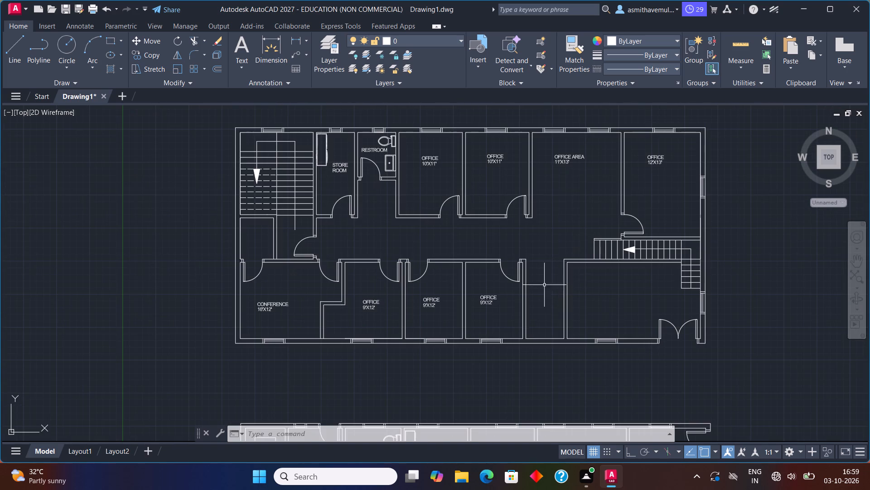
# Label the lower plan's bottom-left room with single-line text CONFERENCE and 16'X12' on two lines, 6" high at 0 rotation.
pyautogui.moveTo(533, 289); pyautogui.dragTo(516, 161, button='middle')
pyautogui.moveTo(464, 270); pyautogui.dragTo(512, 149, button='middle')
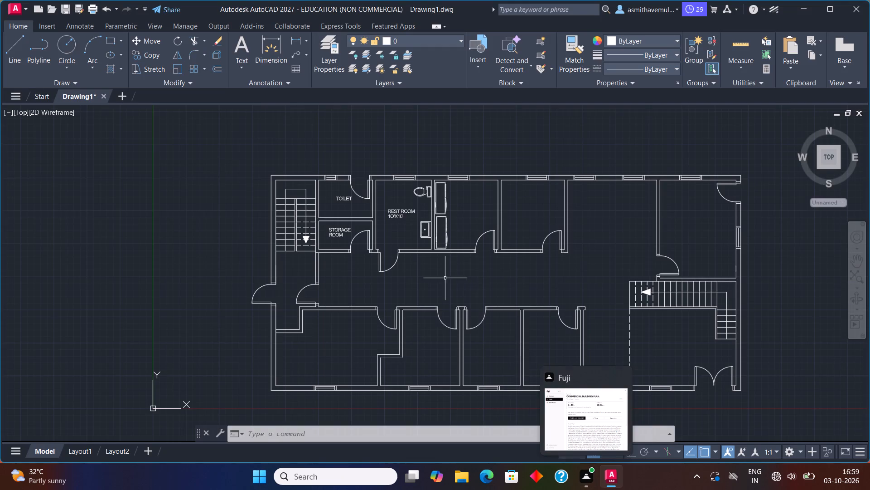
pyautogui.moveTo(444, 278); pyautogui.dragTo(503, 138, button='middle')
pyautogui.scroll(1, 417, 186)
pyautogui.moveTo(416, 187); pyautogui.dragTo(430, 232, button='middle')
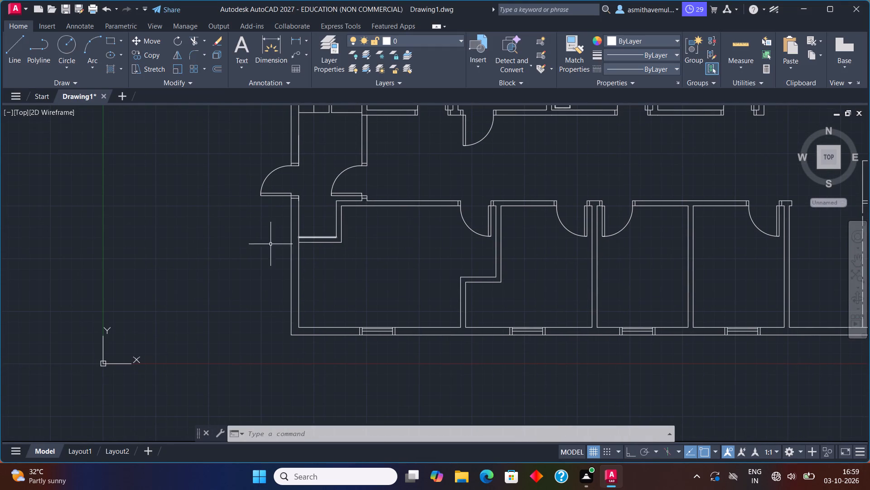
pyautogui.write('TEXT')
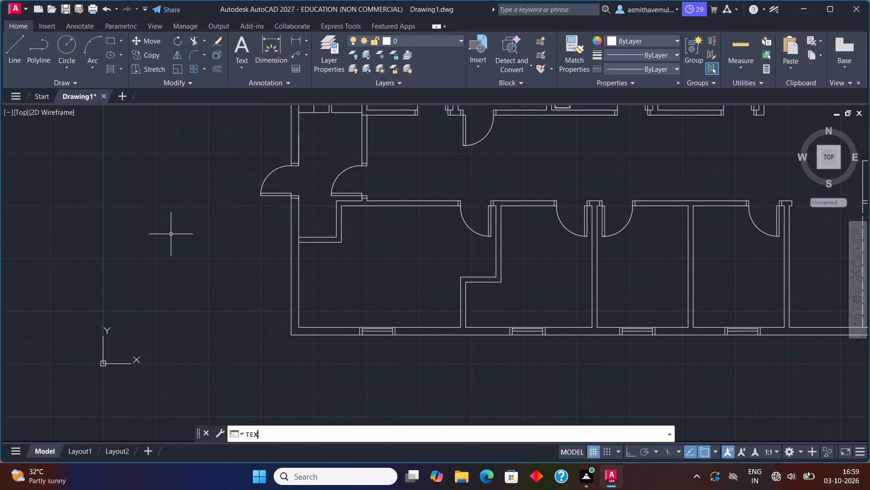
pyautogui.press('Return')
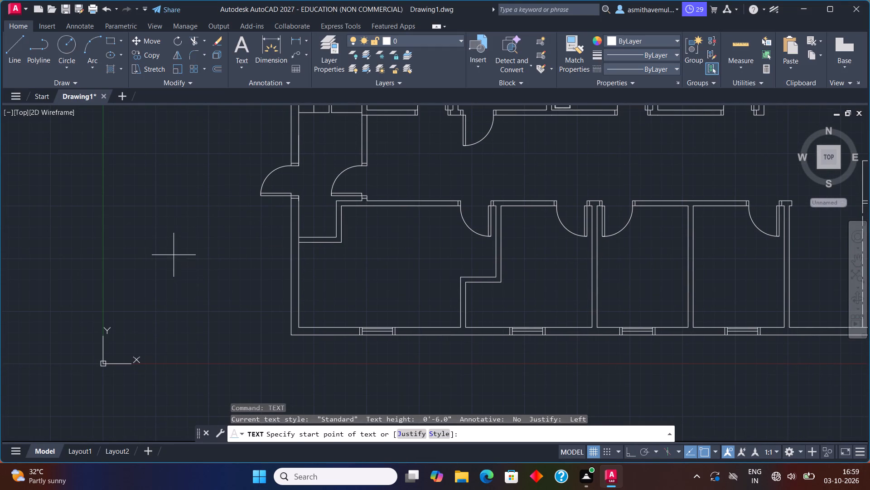
pyautogui.click(174, 255)
pyautogui.press('6')
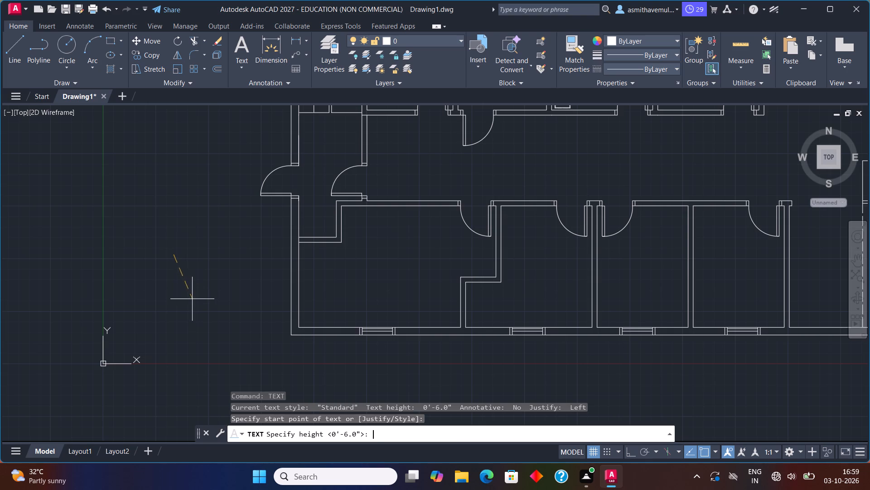
pyautogui.hotkey('shift', '"')
pyautogui.press('Return')
pyautogui.press('0')
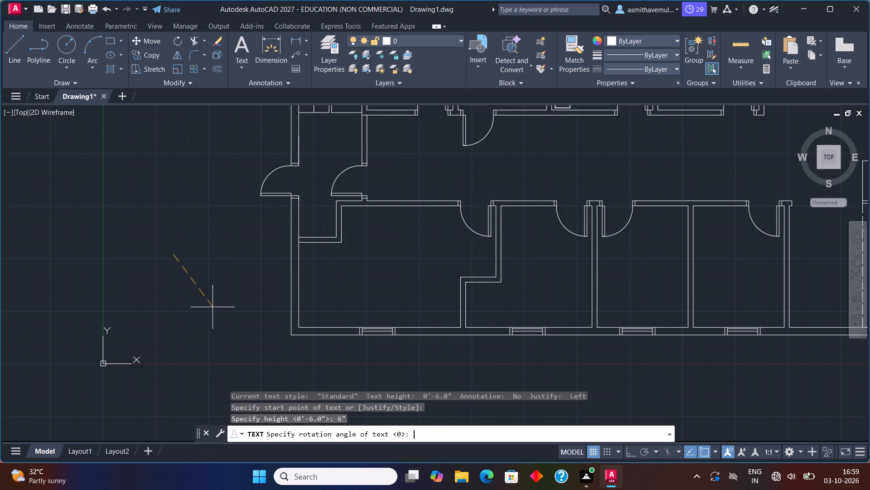
pyautogui.press('Return')
pyautogui.click(330, 274)
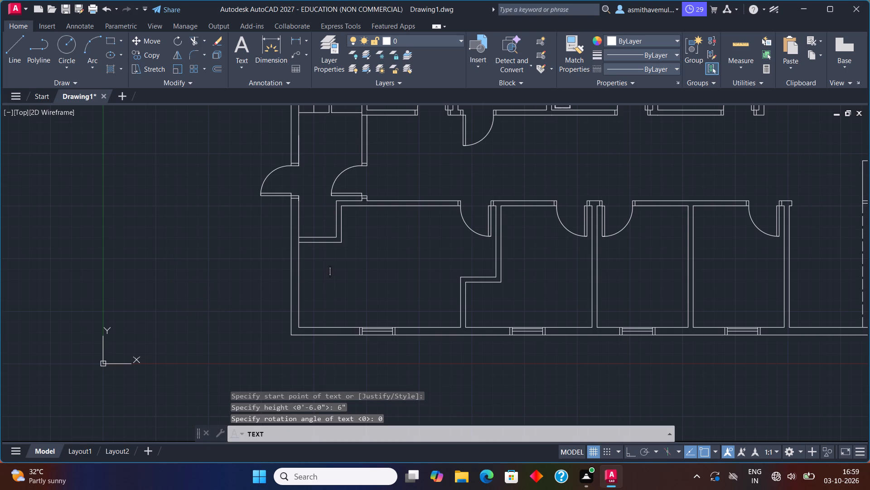
pyautogui.click(336, 271)
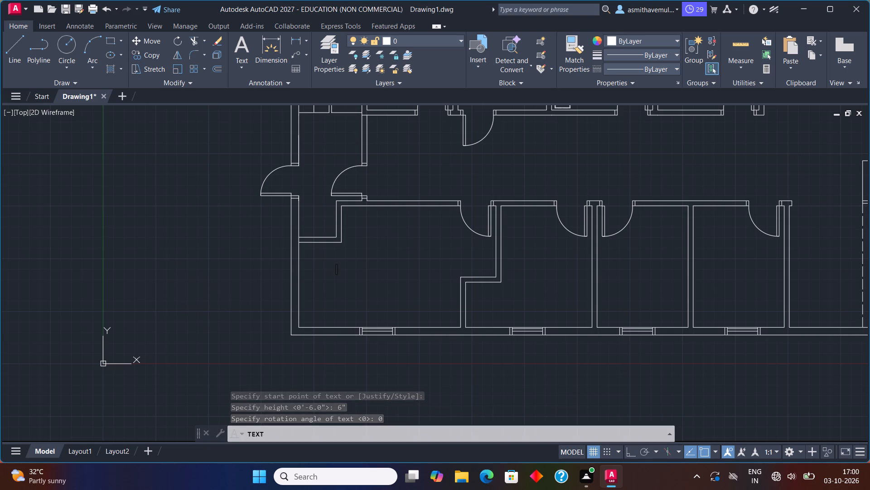
pyautogui.write('CONFERENCE')
pyautogui.press('Return')
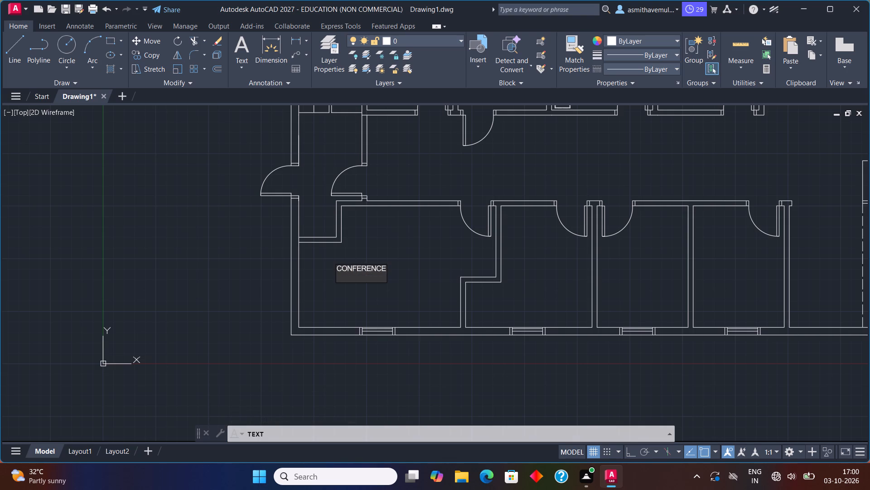
pyautogui.press('1')
pyautogui.write("6'X12'")
# Label the lower plan's room just right of the conference room with the two-line text OFFICE and 9'X12'.
pyautogui.click(525, 273)
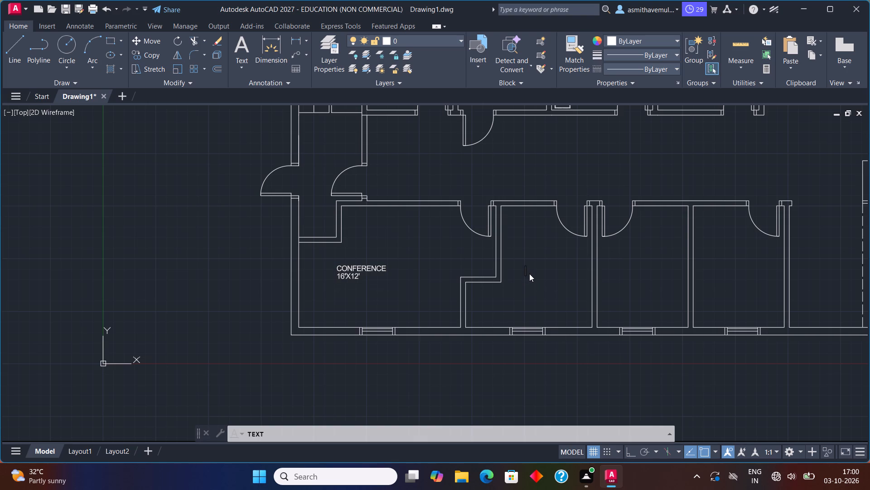
pyautogui.click(530, 265)
pyautogui.click(527, 267)
pyautogui.write('OFFICE')
pyautogui.press('Return')
pyautogui.write("9'X12'")
# Label the third room of the lower plan's bottom row with the two-line text OFFICE and 9'X12'.
pyautogui.moveTo(602, 263); pyautogui.dragTo(482, 263, button='middle')
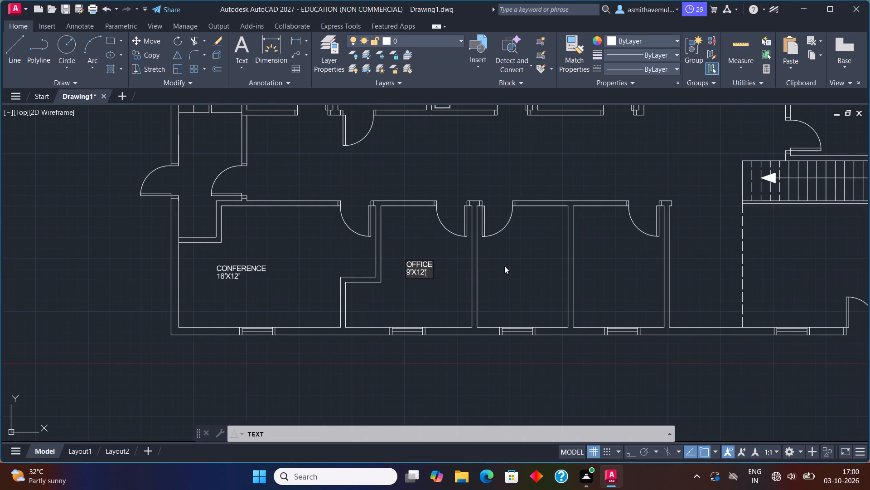
pyautogui.click(504, 264)
pyautogui.write('OFFICE')
pyautogui.press('Return')
pyautogui.press('8')
pyautogui.press('BackSpace')
pyautogui.press('9')
pyautogui.write("'X12'")
# Label the fourth room of the lower plan's bottom row with the two-line text OFFICE and 9'X12'.
pyautogui.moveTo(629, 248); pyautogui.dragTo(542, 245, button='middle')
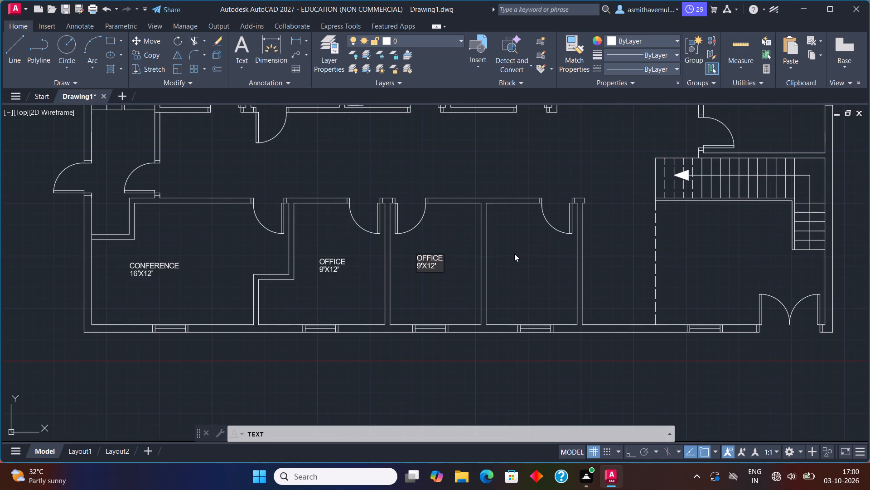
pyautogui.click(507, 253)
pyautogui.click(507, 254)
pyautogui.click(506, 257)
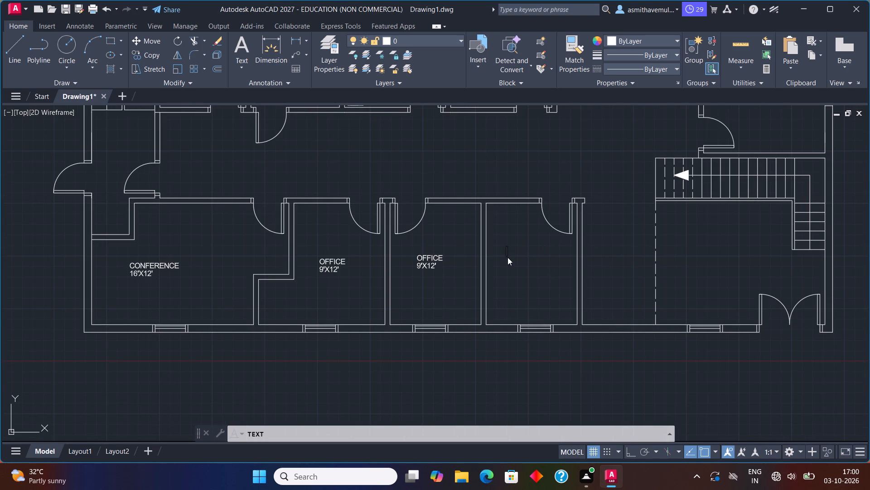
pyautogui.click(509, 255)
pyautogui.click(507, 258)
pyautogui.write('OFFICE')
pyautogui.press('Return')
pyautogui.write("9'X12'")
# Label the room right of the rest room in the lower plan with the two-line text LUNCH and 10'X12'.
pyautogui.moveTo(611, 267); pyautogui.dragTo(517, 282, button='middle')
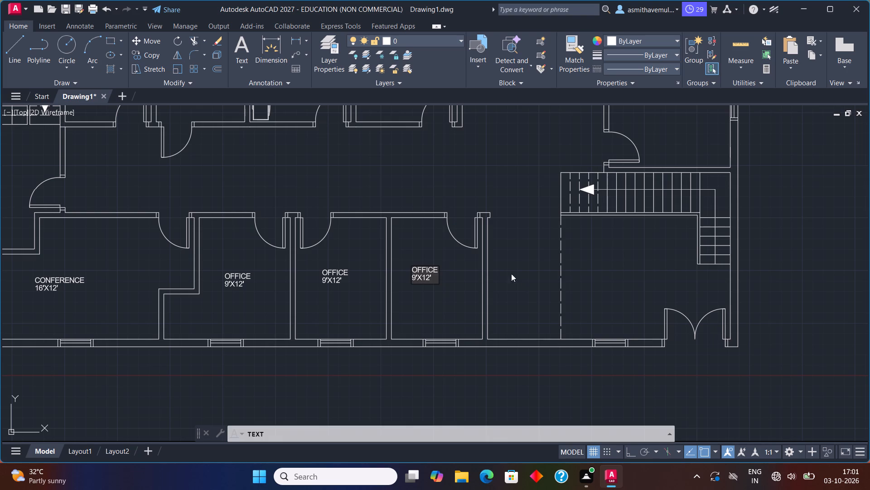
pyautogui.moveTo(395, 192); pyautogui.dragTo(529, 320, button='middle')
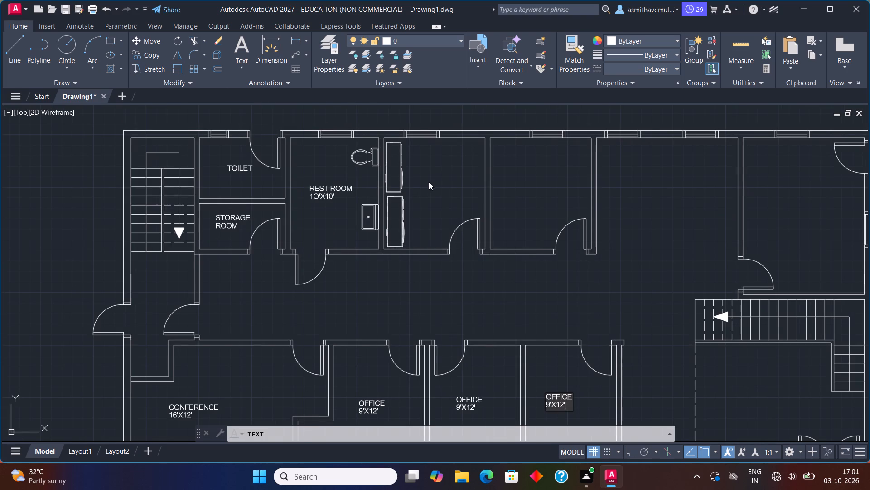
pyautogui.scroll(-1, 380, 189)
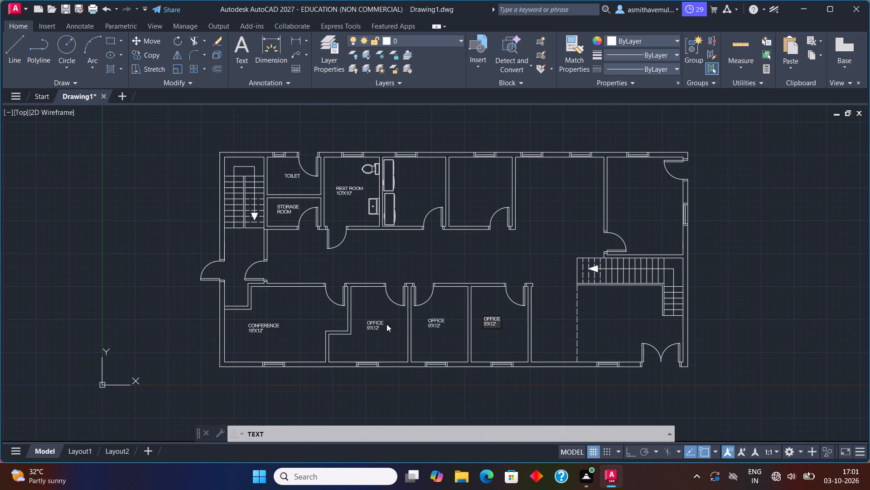
pyautogui.scroll(1, 387, 324)
pyautogui.moveTo(378, 286); pyautogui.dragTo(337, 347, button='middle')
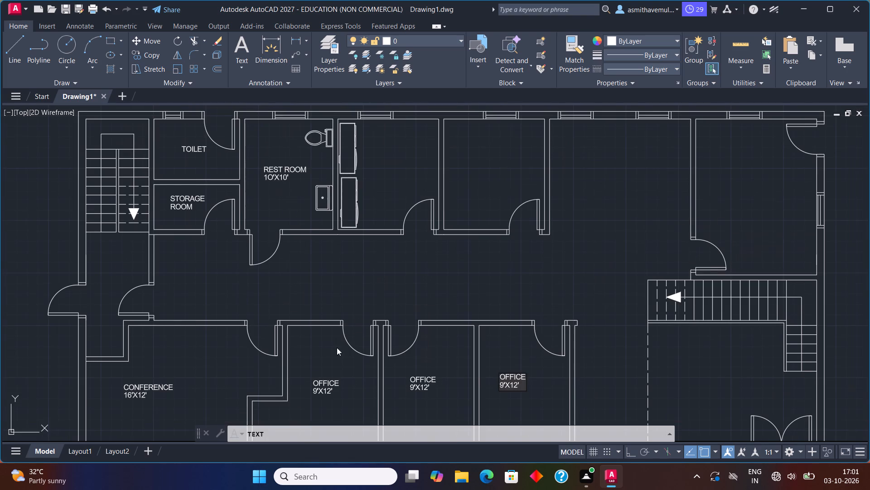
pyautogui.click(385, 164)
pyautogui.press('l')
pyautogui.press('i')
pyautogui.press('BackSpace')
pyautogui.write('UNCH')
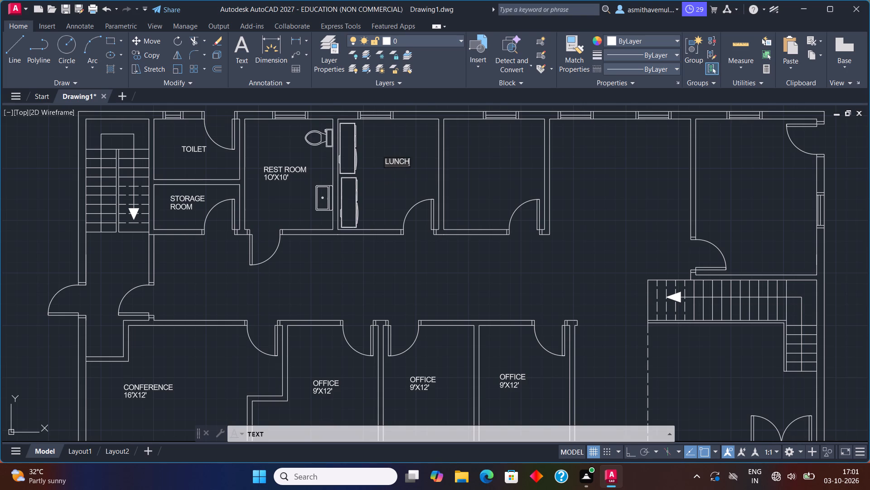
pyautogui.press('Return')
pyautogui.scroll(1, 391, 167)
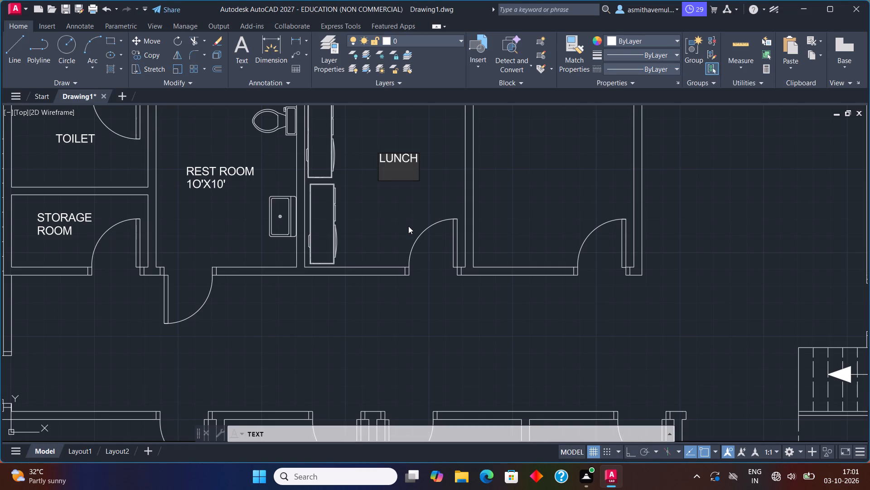
pyautogui.write('10')
pyautogui.write("'X12'")
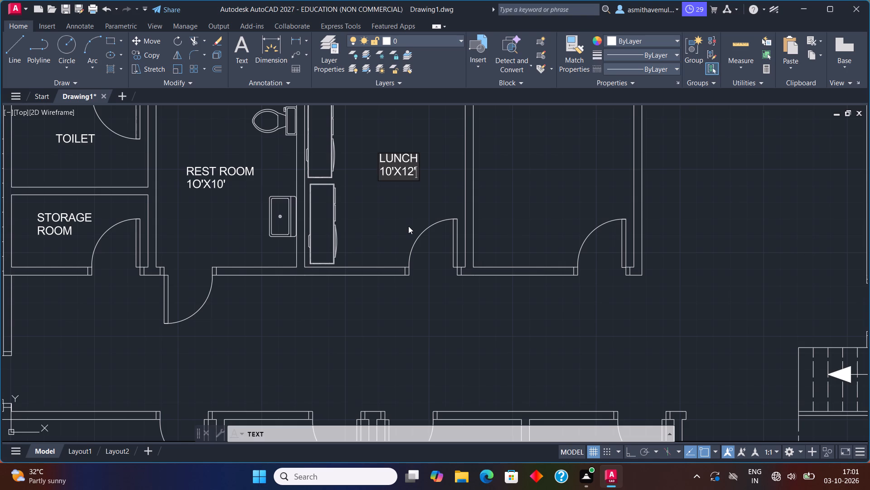
# Label the room just right of the lunch room with the two-line text OFFICE and 10'X12'.
pyautogui.click(514, 157)
pyautogui.write('OFFICE')
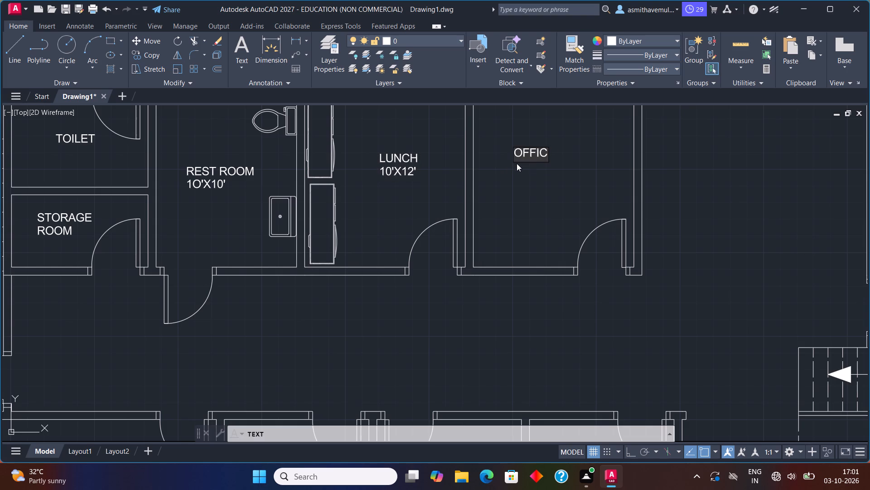
pyautogui.press('Return')
pyautogui.write("10'X12")
pyautogui.press("'")
# Label the open space right of the 10'X12' office with the two-line text OFFICE AREA and 14'X13'.
pyautogui.moveTo(638, 218); pyautogui.dragTo(501, 247, button='middle')
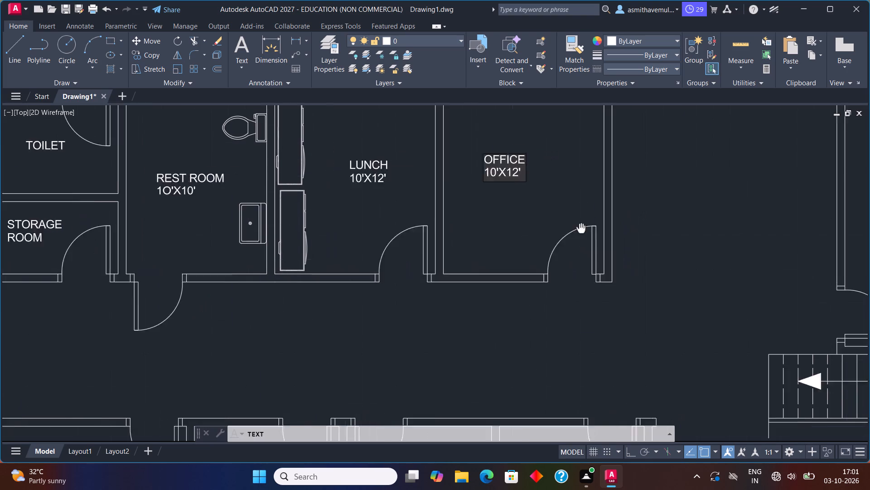
pyautogui.moveTo(501, 247); pyautogui.dragTo(461, 256, button='middle')
pyautogui.scroll(-1, 461, 256)
pyautogui.moveTo(494, 270); pyautogui.dragTo(489, 269, button='middle')
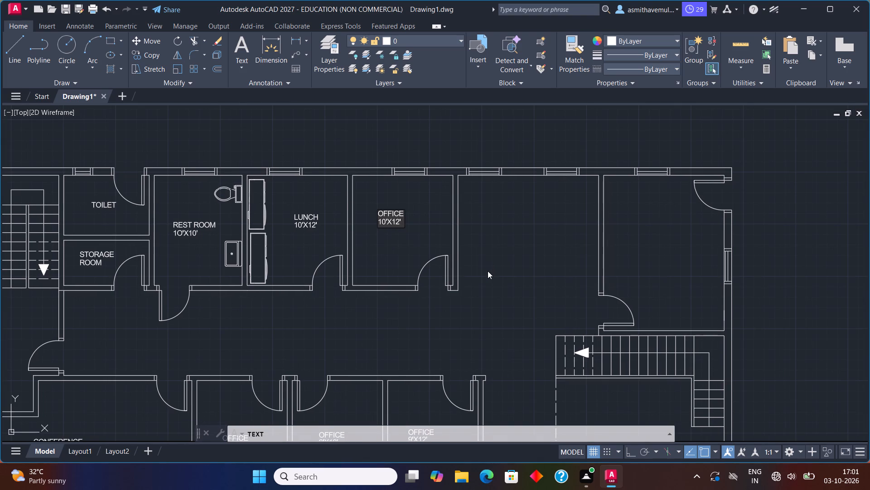
pyautogui.click(486, 214)
pyautogui.write('OFFICE')
pyautogui.press('space')
pyautogui.write('AREA')
pyautogui.press('Return')
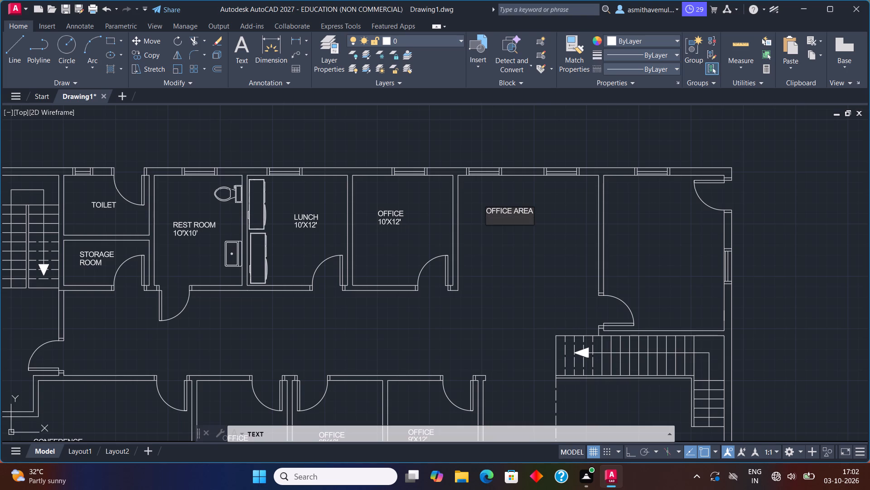
pyautogui.press('1')
pyautogui.write("4'X13'")
# Label the lower plan's top-right corner room with the two-line text OFFICE and 12'X13', and finish the text command.
pyautogui.click(639, 217)
pyautogui.write('OFFICE')
pyautogui.press('Return')
pyautogui.write("12'X13'")
pyautogui.scroll(-1, 601, 235)
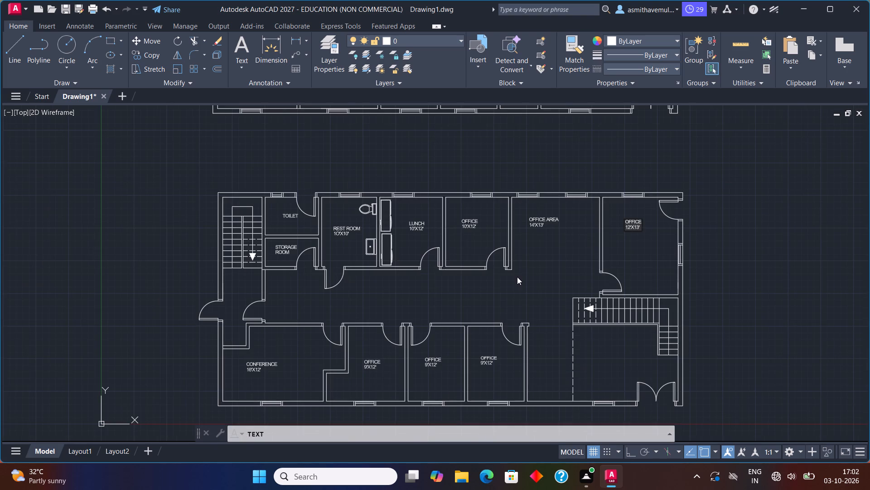
pyautogui.moveTo(517, 277); pyautogui.dragTo(517, 250, button='middle')
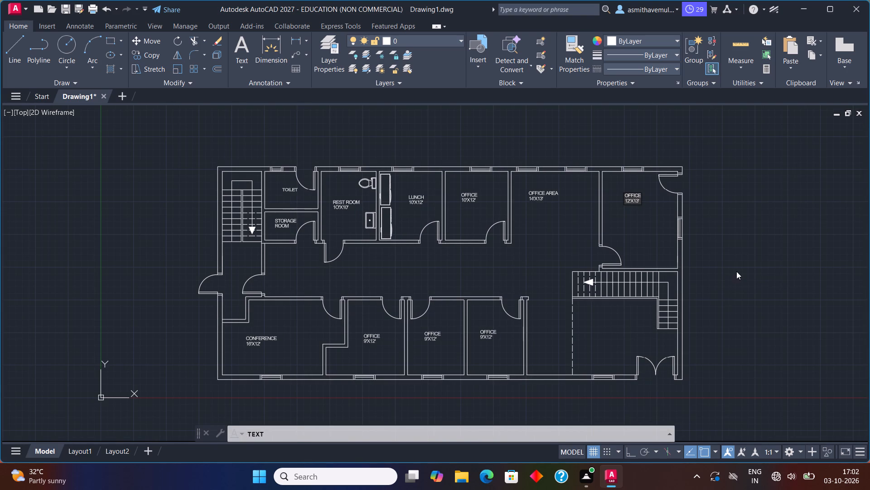
pyautogui.click(736, 271)
pyautogui.press('Escape')
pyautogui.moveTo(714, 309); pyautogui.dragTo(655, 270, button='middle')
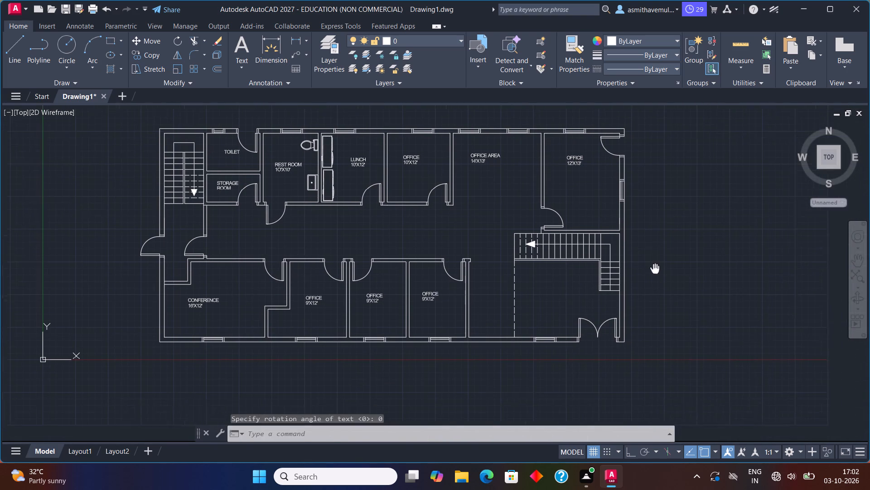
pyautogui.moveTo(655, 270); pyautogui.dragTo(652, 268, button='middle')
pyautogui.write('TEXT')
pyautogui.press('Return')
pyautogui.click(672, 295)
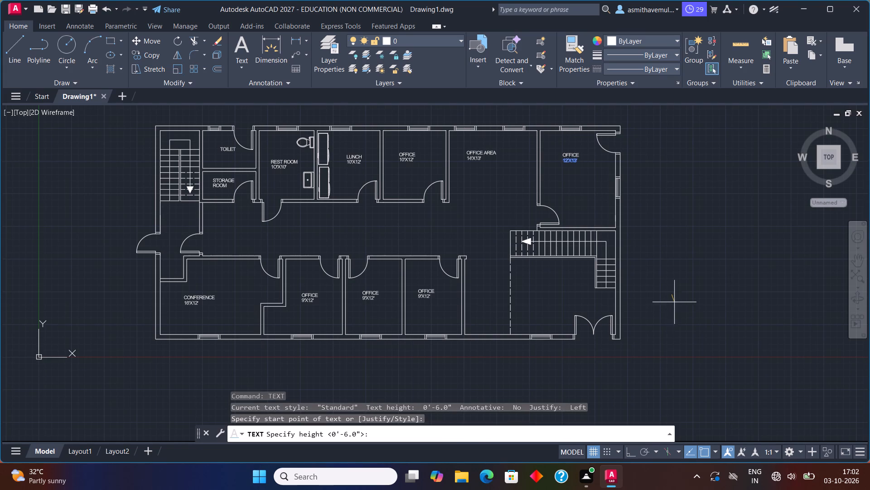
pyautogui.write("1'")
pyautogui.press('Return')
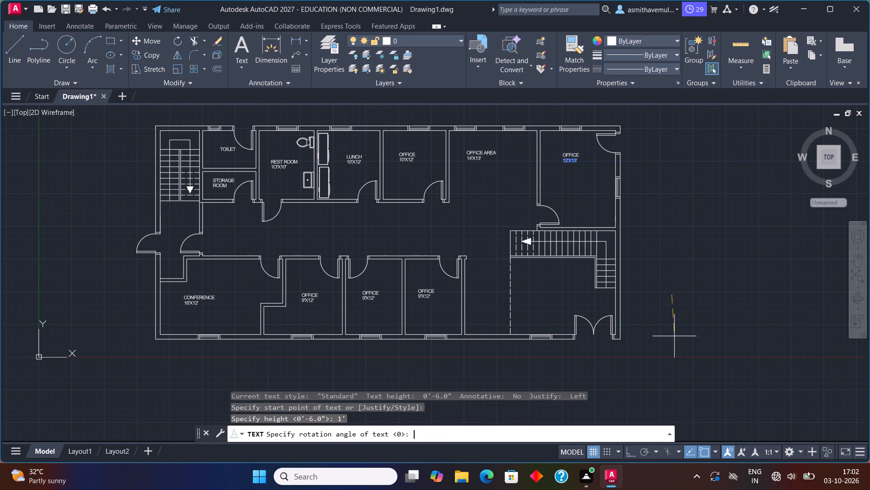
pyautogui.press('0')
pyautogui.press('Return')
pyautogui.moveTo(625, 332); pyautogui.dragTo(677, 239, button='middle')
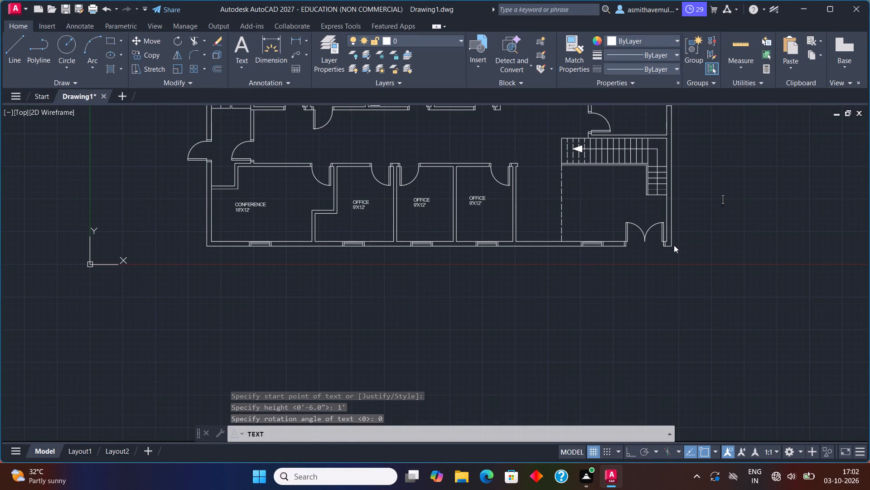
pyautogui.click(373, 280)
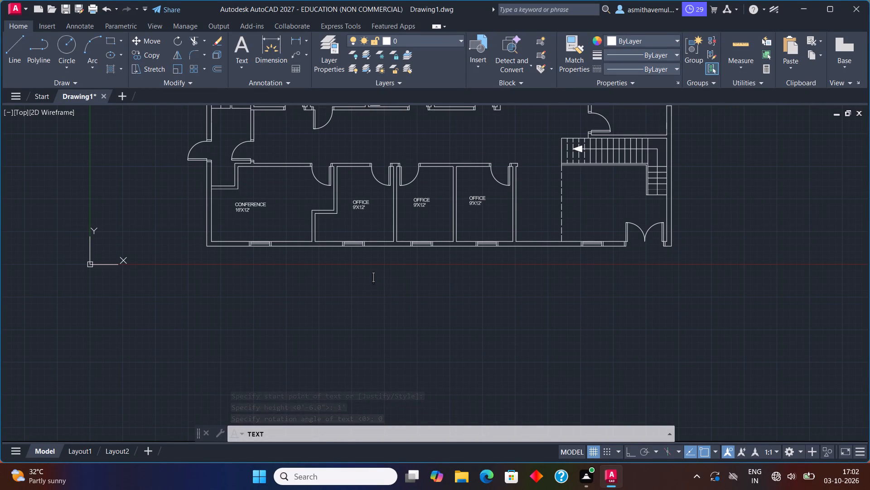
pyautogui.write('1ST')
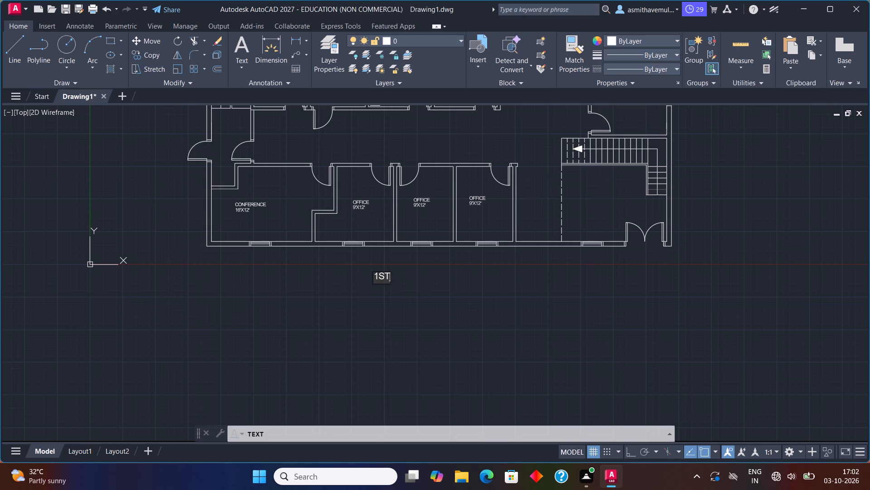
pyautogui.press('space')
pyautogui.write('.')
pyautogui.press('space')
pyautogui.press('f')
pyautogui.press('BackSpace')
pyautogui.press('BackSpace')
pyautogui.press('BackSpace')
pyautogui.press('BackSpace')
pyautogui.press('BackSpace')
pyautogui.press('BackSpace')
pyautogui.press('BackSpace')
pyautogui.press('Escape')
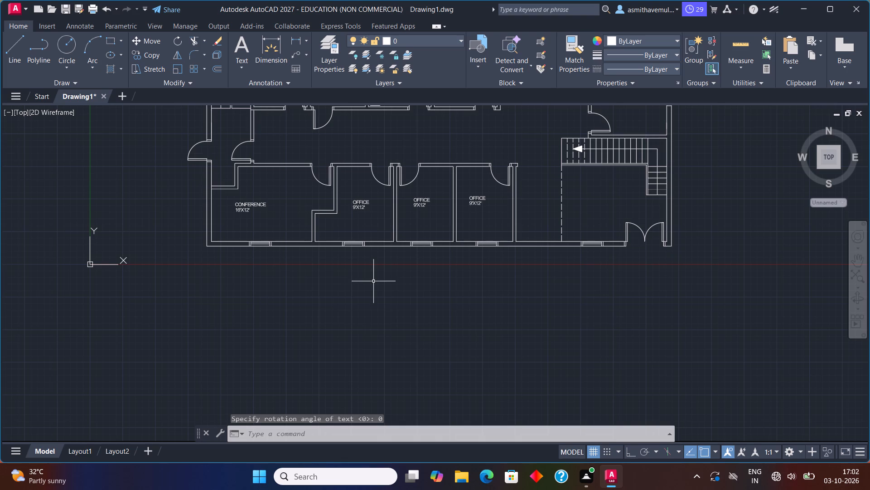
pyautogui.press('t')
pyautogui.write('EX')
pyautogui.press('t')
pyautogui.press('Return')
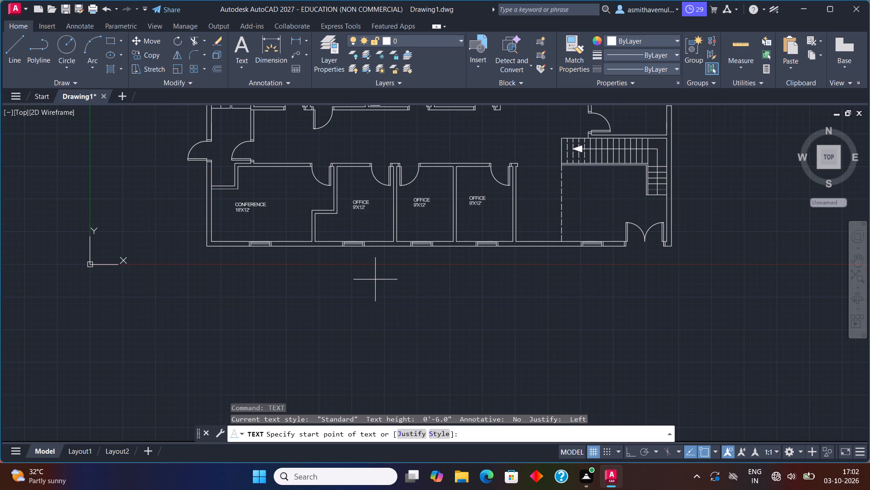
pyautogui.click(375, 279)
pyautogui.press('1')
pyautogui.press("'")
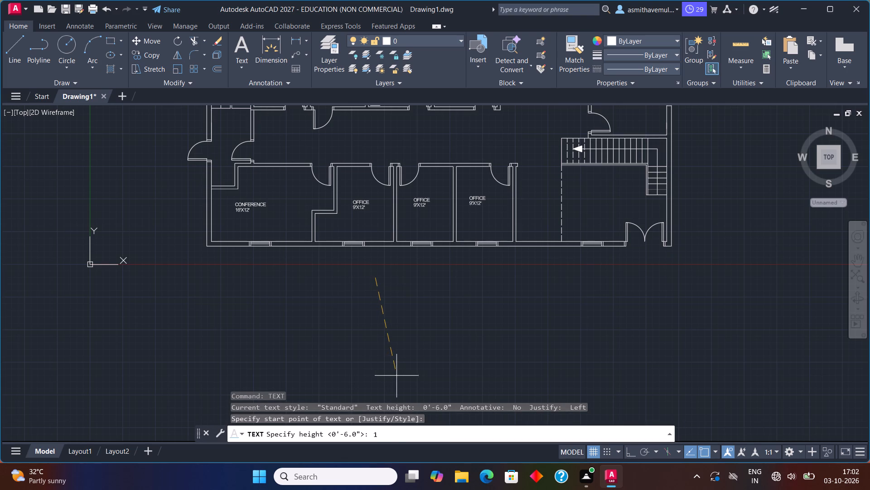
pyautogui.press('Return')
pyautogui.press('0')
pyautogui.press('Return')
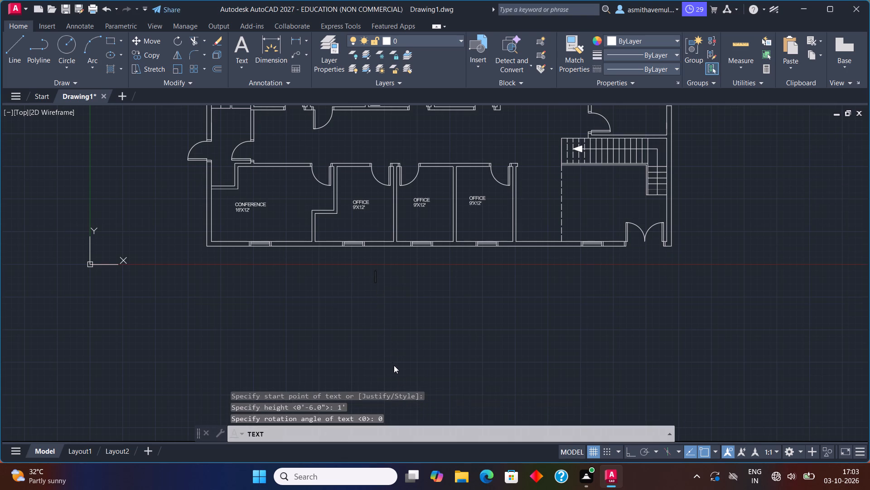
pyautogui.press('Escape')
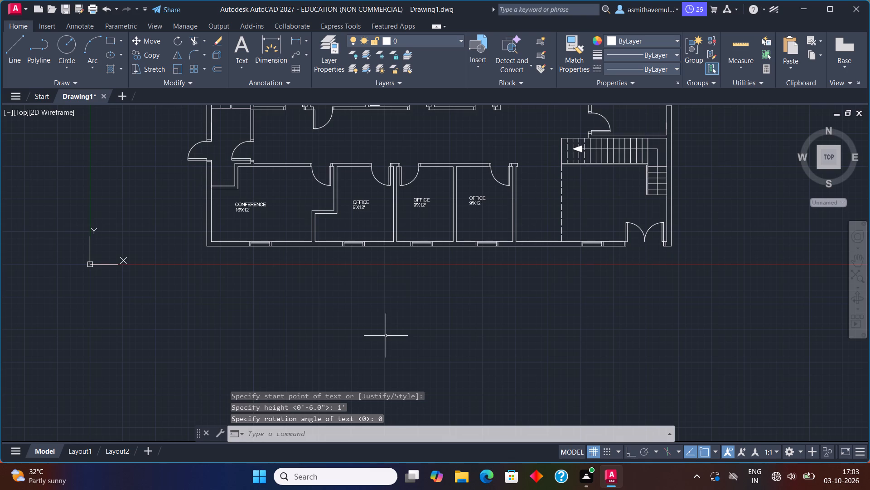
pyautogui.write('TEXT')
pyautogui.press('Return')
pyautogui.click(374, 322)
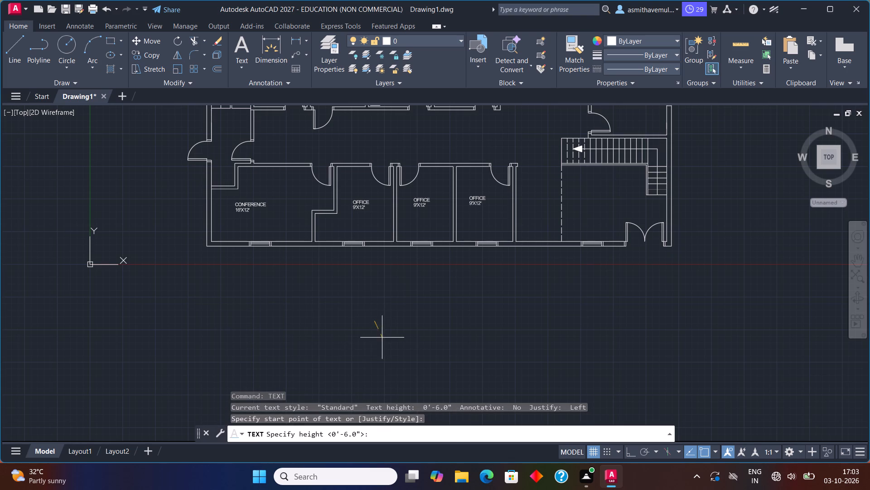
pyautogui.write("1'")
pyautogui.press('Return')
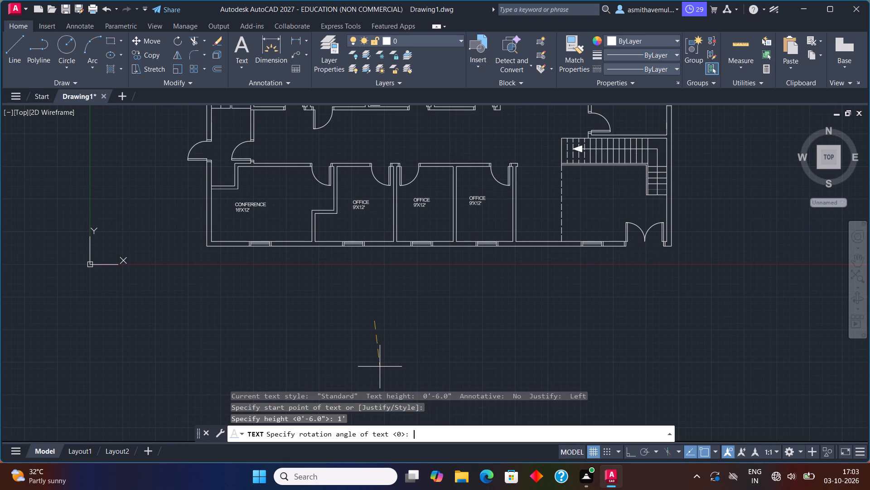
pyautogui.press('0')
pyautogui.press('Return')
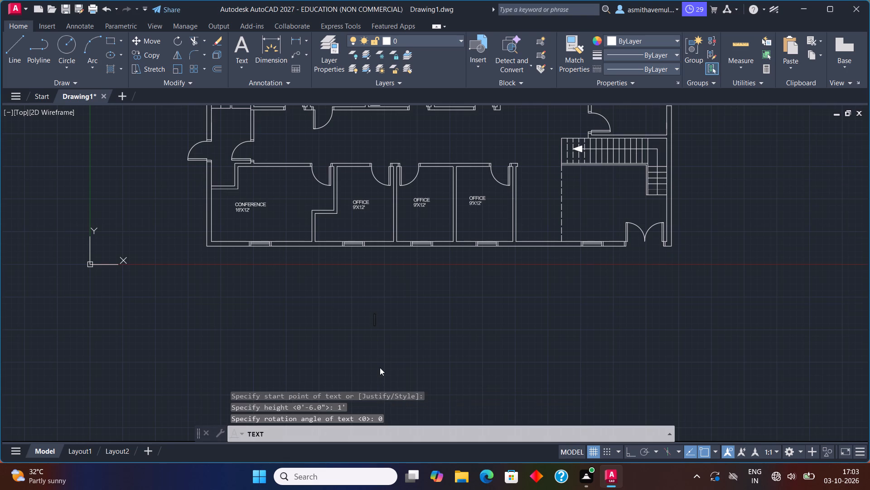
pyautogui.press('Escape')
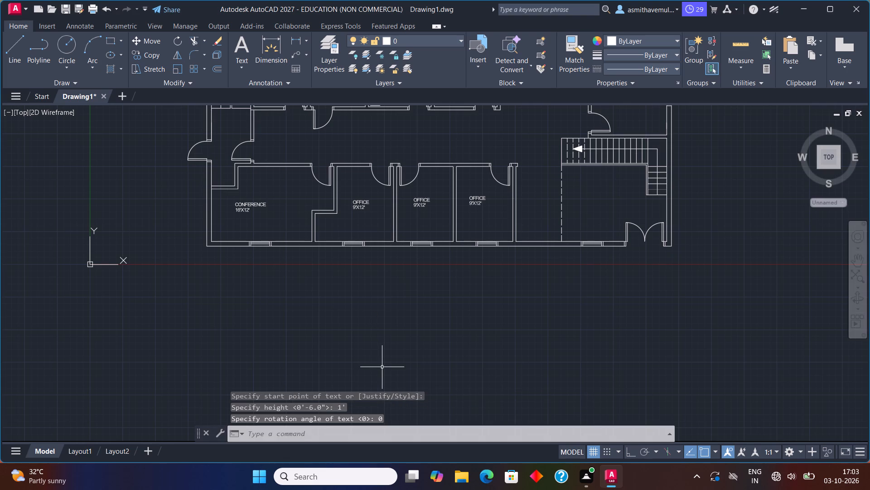
# Review the Standard dimension style's text settings and set Standard as the current dimension style.
pyautogui.press('d')
pyautogui.press('Return')
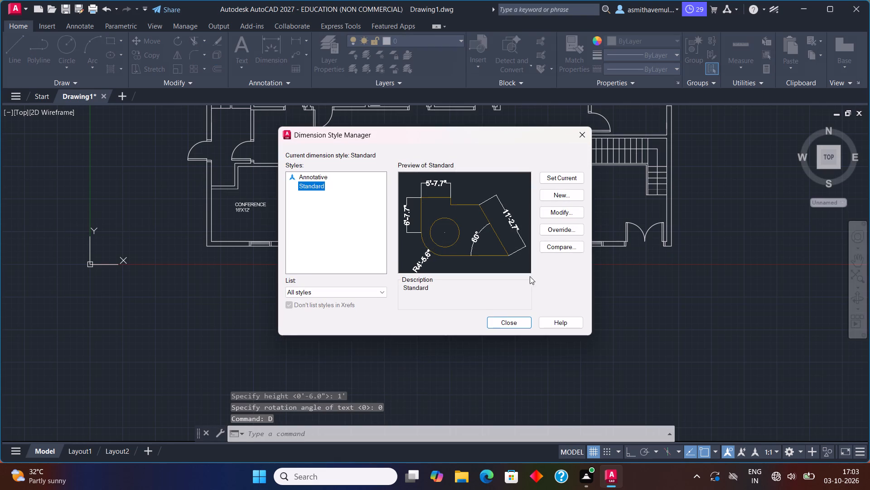
pyautogui.click(565, 214)
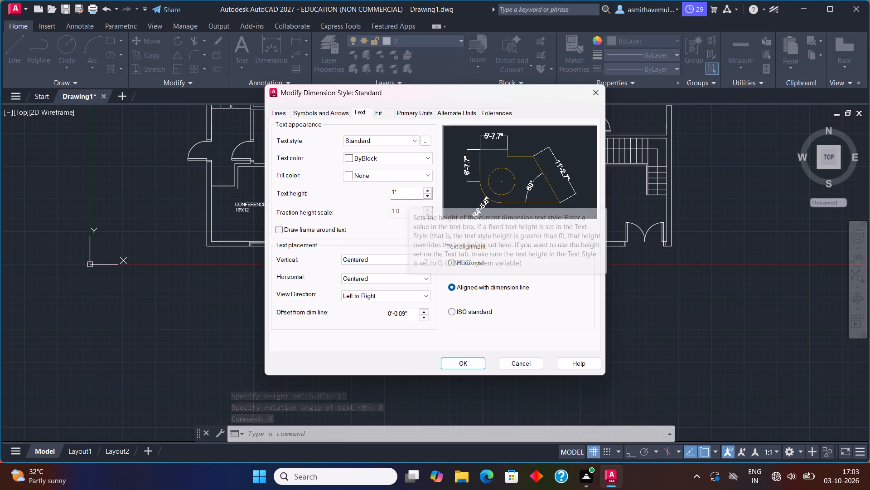
pyautogui.click(450, 368)
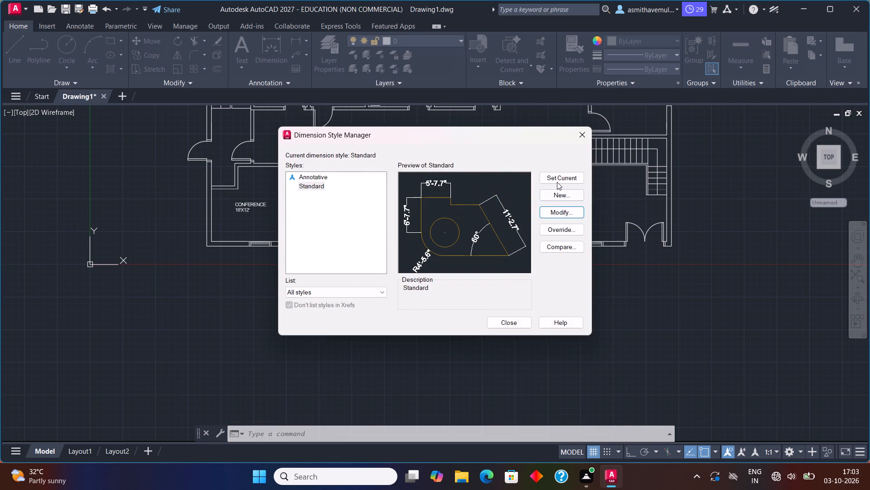
pyautogui.click(561, 176)
pyautogui.click(513, 326)
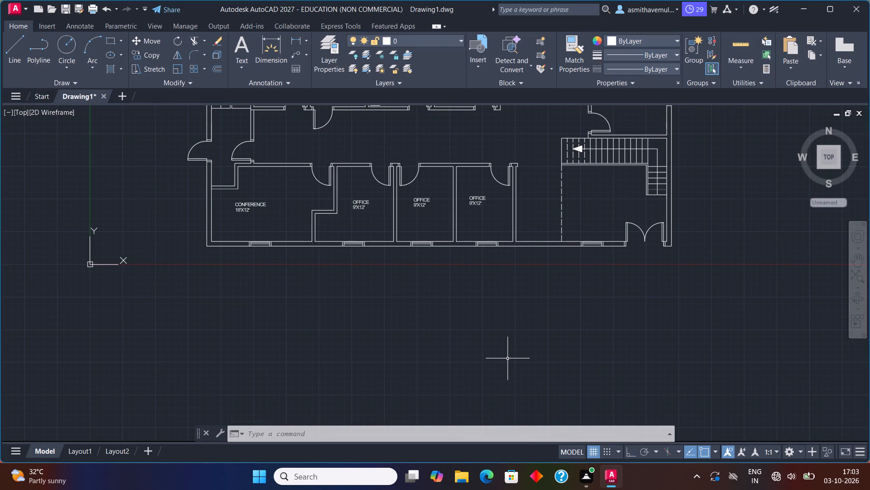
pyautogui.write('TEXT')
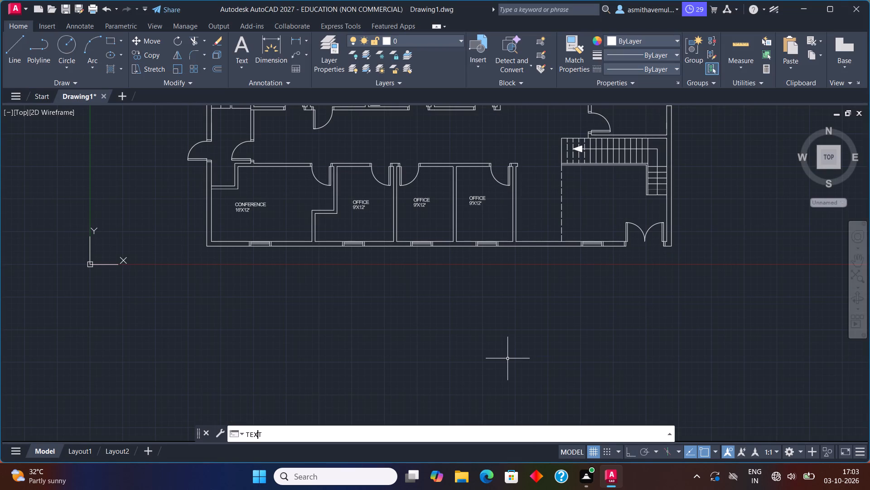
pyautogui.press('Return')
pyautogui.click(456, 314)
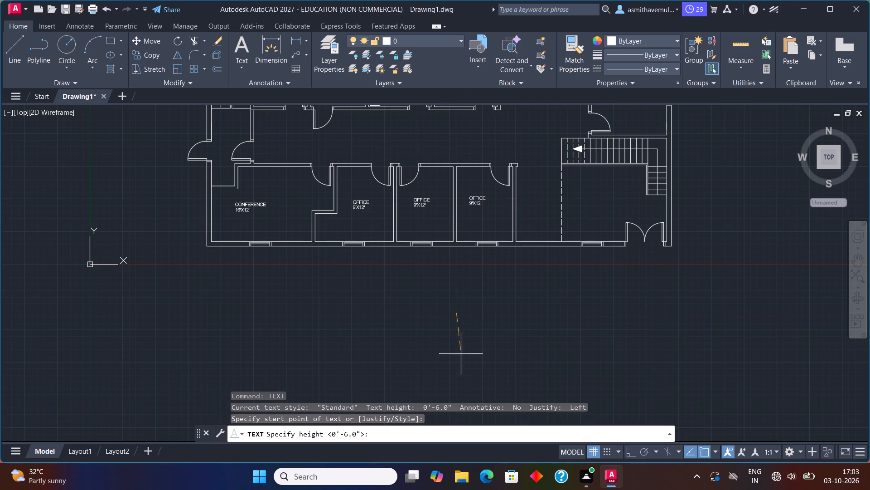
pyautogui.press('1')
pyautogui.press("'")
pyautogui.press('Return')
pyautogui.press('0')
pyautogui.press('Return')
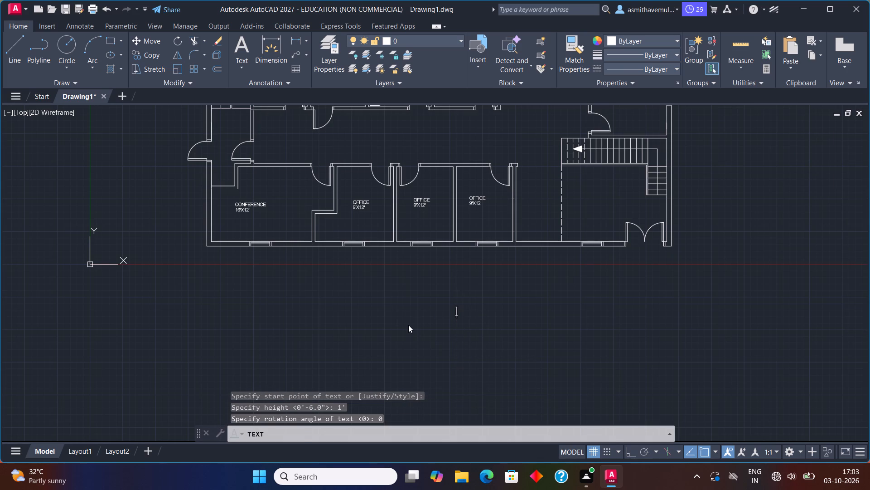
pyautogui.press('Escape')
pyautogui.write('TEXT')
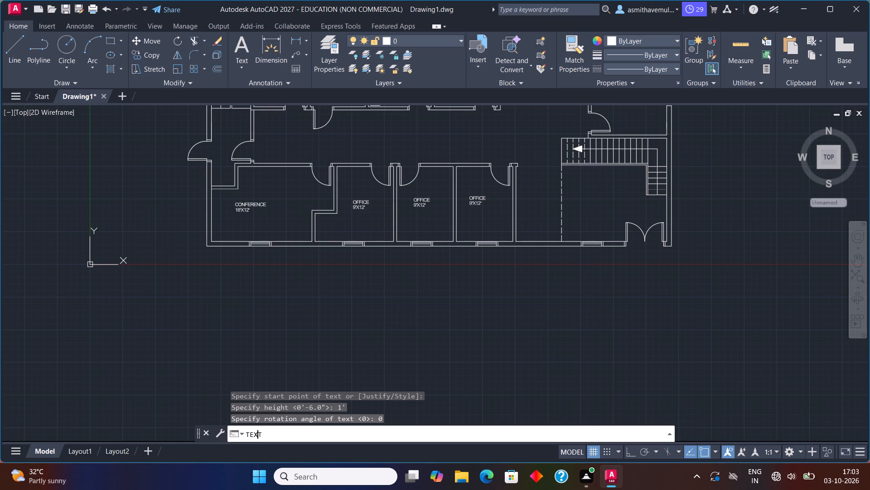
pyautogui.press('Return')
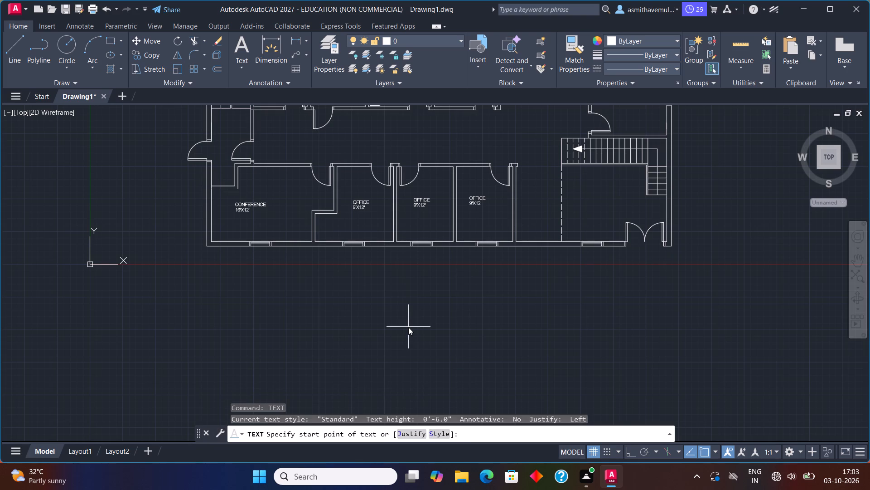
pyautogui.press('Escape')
# Turn ortho mode on and title the lower plan 1ST . FLOOR, centred below it, in 2' high text with 0 rotation.
pyautogui.write('TEXT')
pyautogui.press('Return')
pyautogui.click(391, 317)
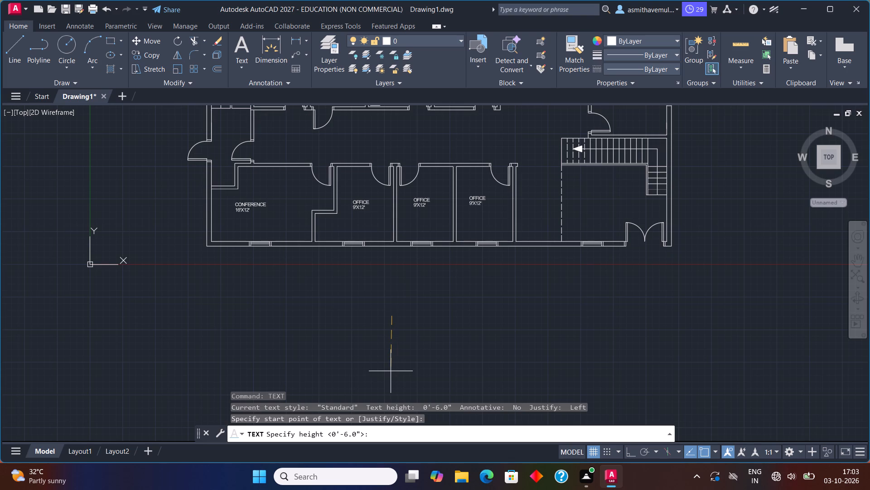
pyautogui.press('F8')
pyautogui.write("2'")
pyautogui.press('Return')
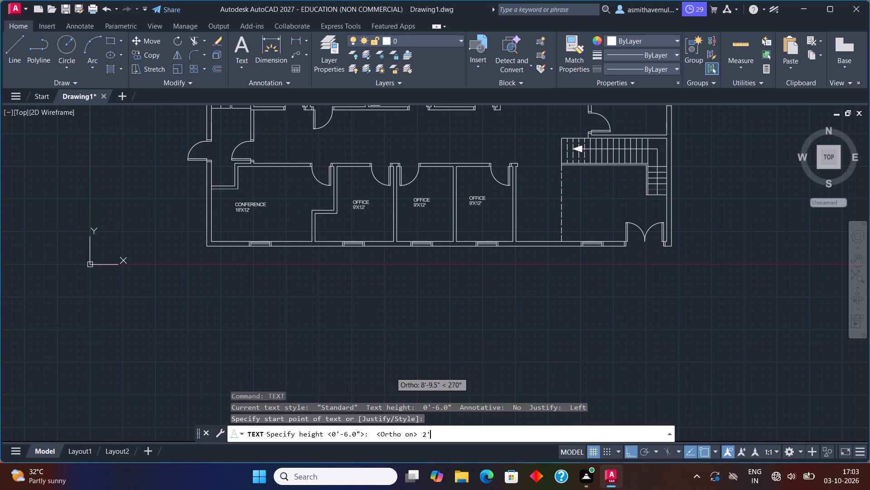
pyautogui.press('0')
pyautogui.press('Return')
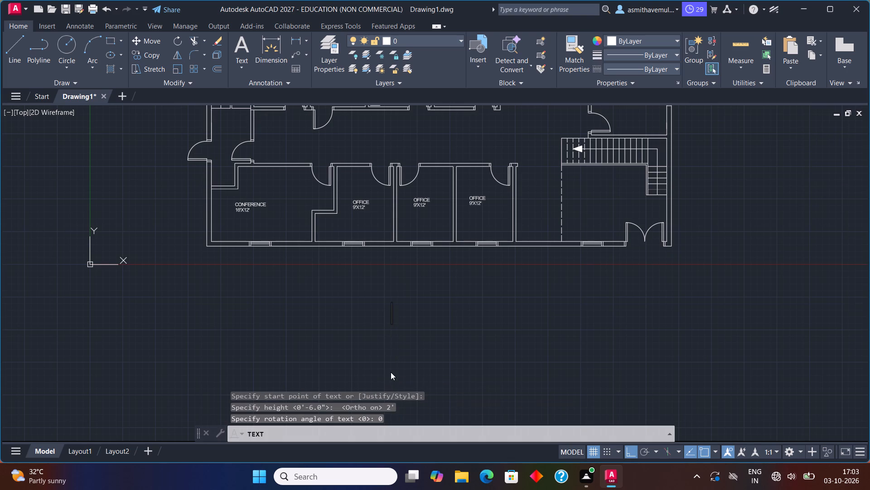
pyautogui.click(372, 315)
pyautogui.write('1ST')
pyautogui.press('space')
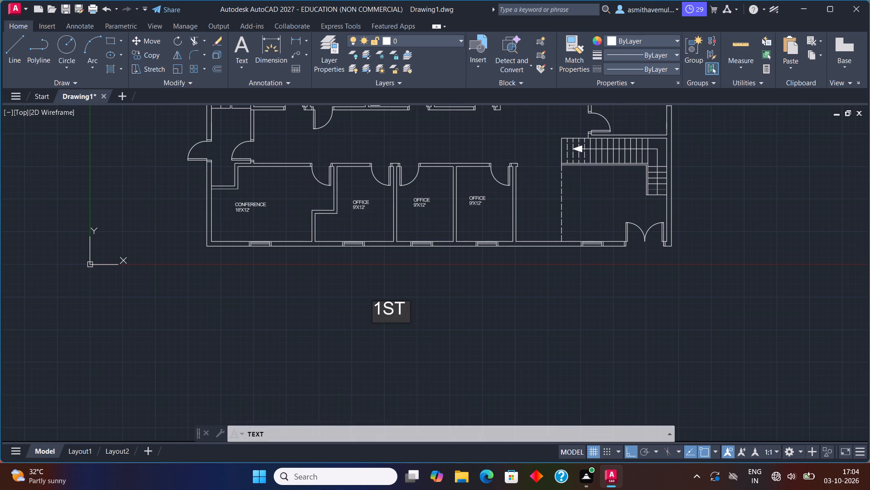
pyautogui.write('.')
pyautogui.press('space')
pyautogui.write('FLOR')
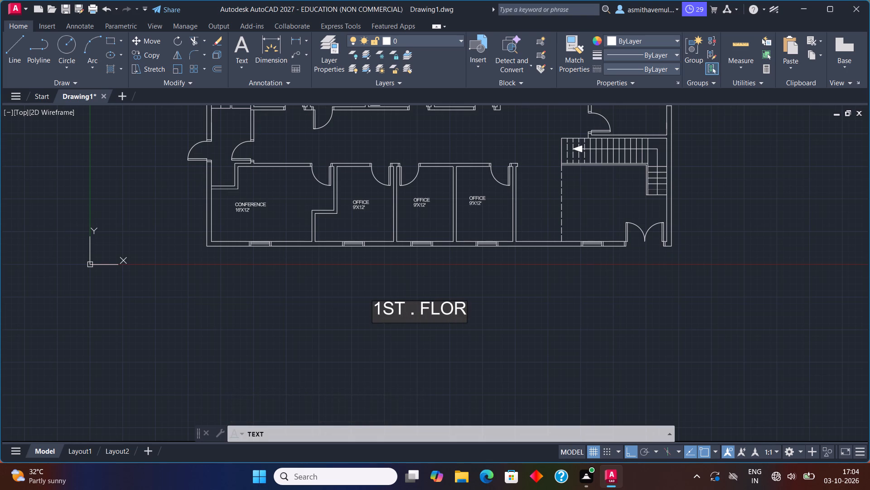
pyautogui.press('BackSpace')
pyautogui.write('OR')
# Title the upper plan 2ND . FLOOR in the gap below it at the same text size, and finish the text command.
pyautogui.scroll(-1, 371, 323)
pyautogui.moveTo(389, 295); pyautogui.dragTo(413, 387, button='middle')
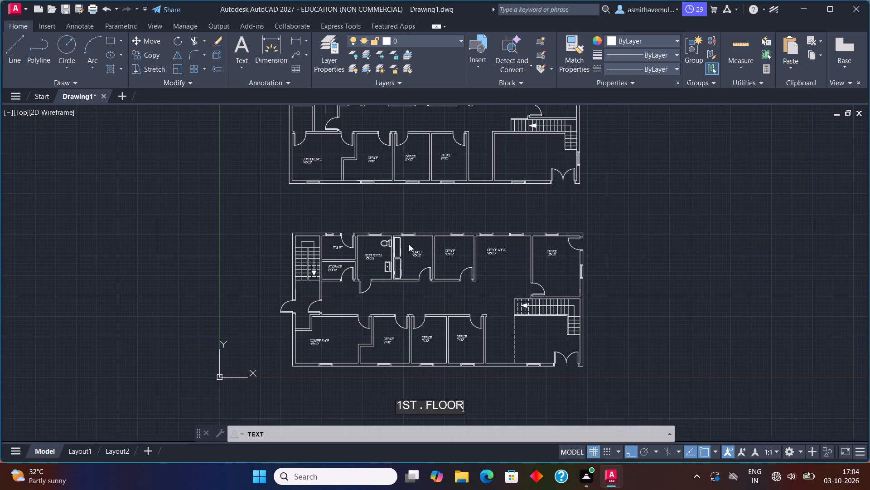
pyautogui.click(390, 204)
pyautogui.write('2ND')
pyautogui.press('space')
pyautogui.write('. FLOOR')
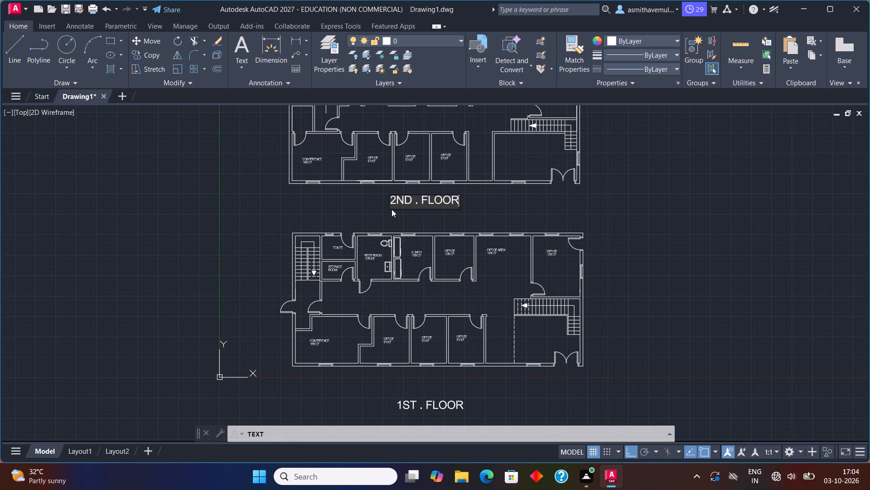
pyautogui.click(644, 223)
pyautogui.press('Escape')
# Examine both titled floor plans as a whole, and the lower plan's room labels up close.
pyautogui.scroll(-2, 648, 226)
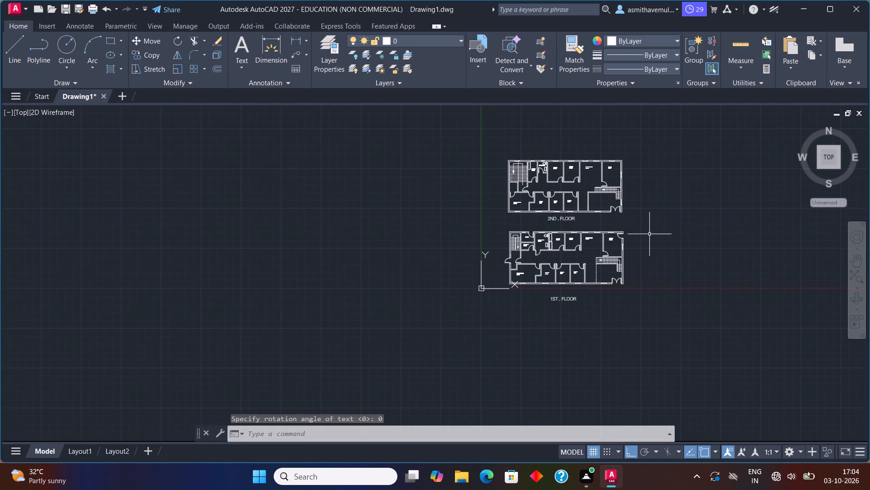
pyautogui.scroll(1, 653, 238)
pyautogui.moveTo(653, 238); pyautogui.dragTo(607, 271, button='middle')
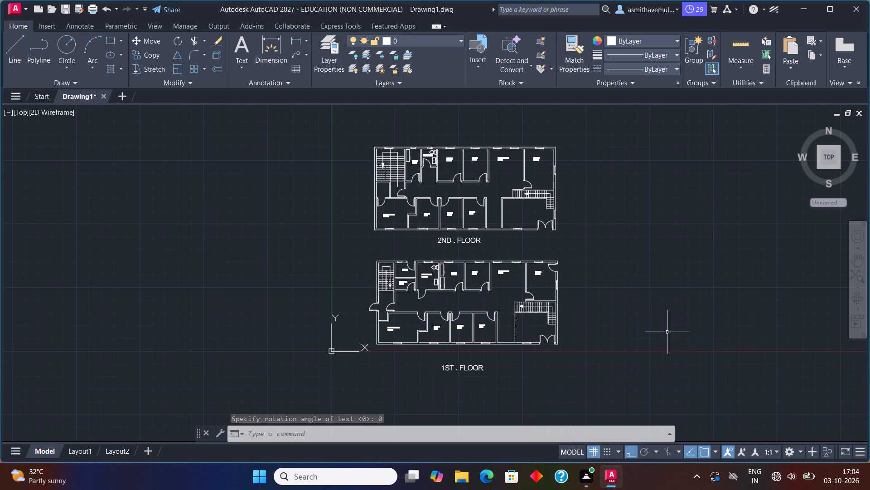
pyautogui.moveTo(667, 333); pyautogui.dragTo(586, 310, button='middle')
pyautogui.scroll(1, 575, 289)
pyautogui.moveTo(544, 304); pyautogui.dragTo(589, 320, button='middle')
pyautogui.scroll(1, 471, 264)
pyautogui.moveTo(471, 264); pyautogui.dragTo(656, 264, button='middle')
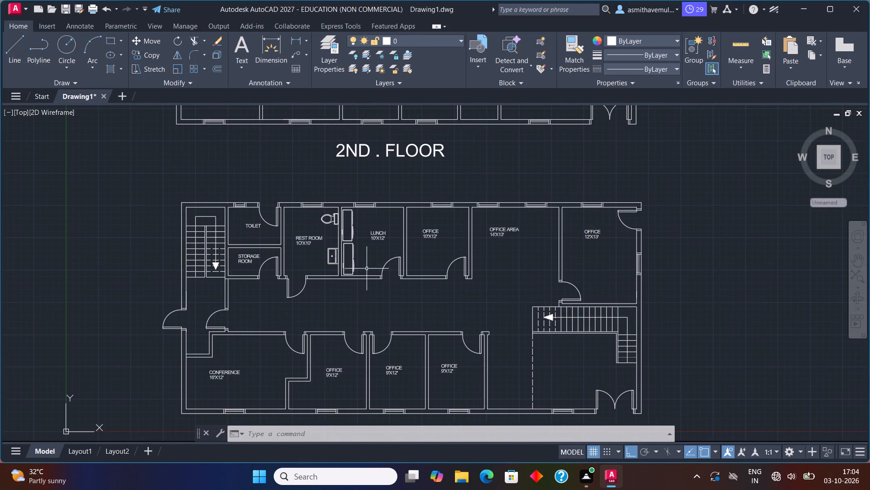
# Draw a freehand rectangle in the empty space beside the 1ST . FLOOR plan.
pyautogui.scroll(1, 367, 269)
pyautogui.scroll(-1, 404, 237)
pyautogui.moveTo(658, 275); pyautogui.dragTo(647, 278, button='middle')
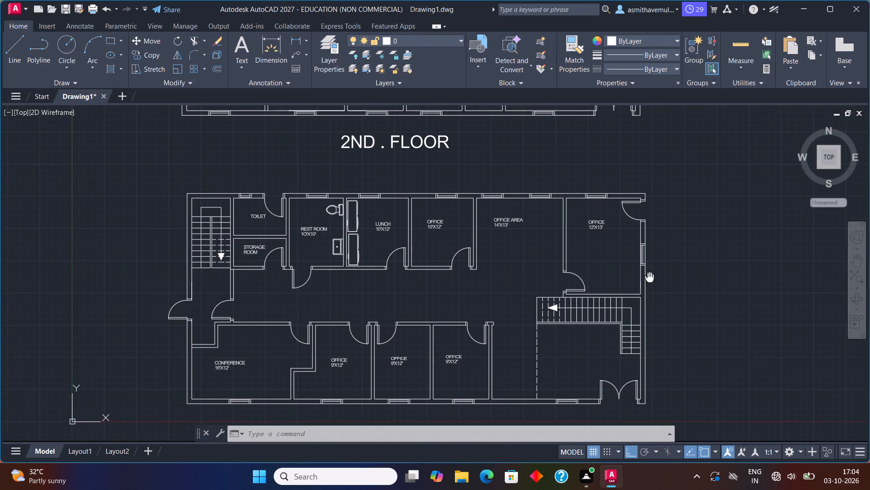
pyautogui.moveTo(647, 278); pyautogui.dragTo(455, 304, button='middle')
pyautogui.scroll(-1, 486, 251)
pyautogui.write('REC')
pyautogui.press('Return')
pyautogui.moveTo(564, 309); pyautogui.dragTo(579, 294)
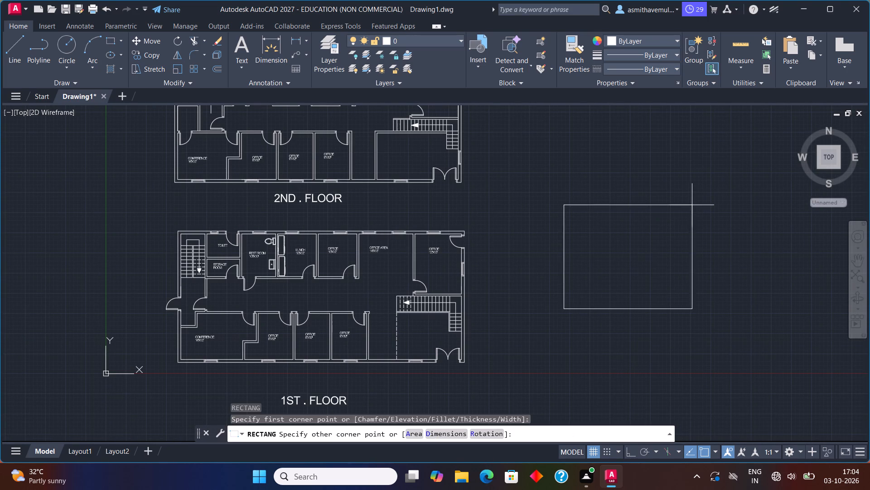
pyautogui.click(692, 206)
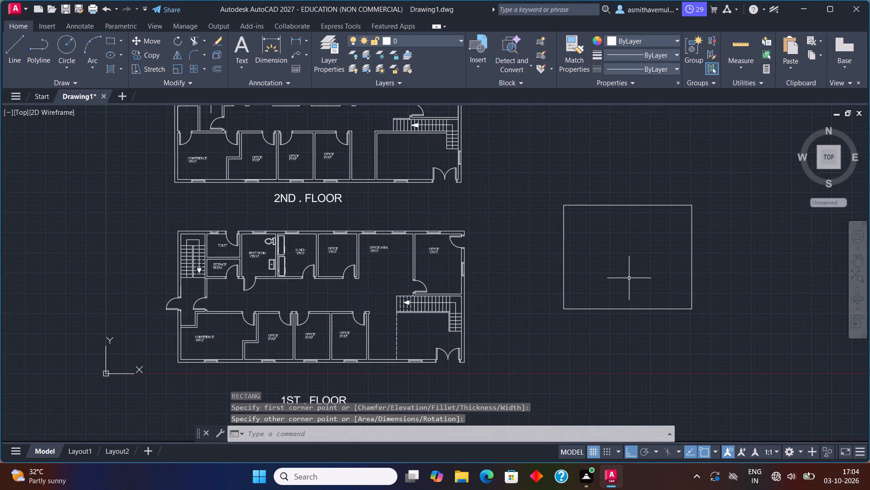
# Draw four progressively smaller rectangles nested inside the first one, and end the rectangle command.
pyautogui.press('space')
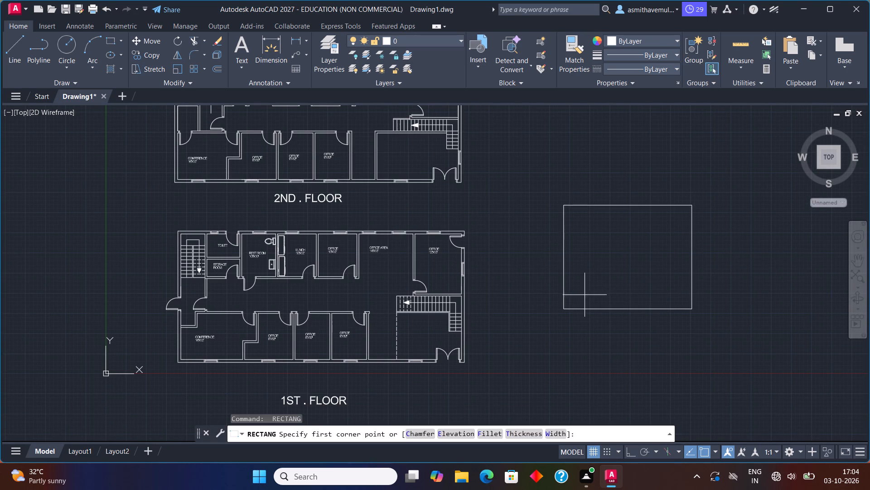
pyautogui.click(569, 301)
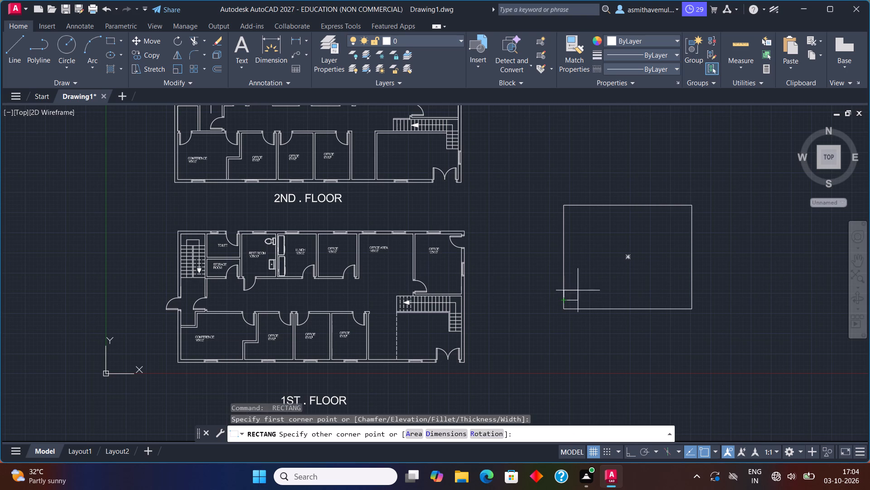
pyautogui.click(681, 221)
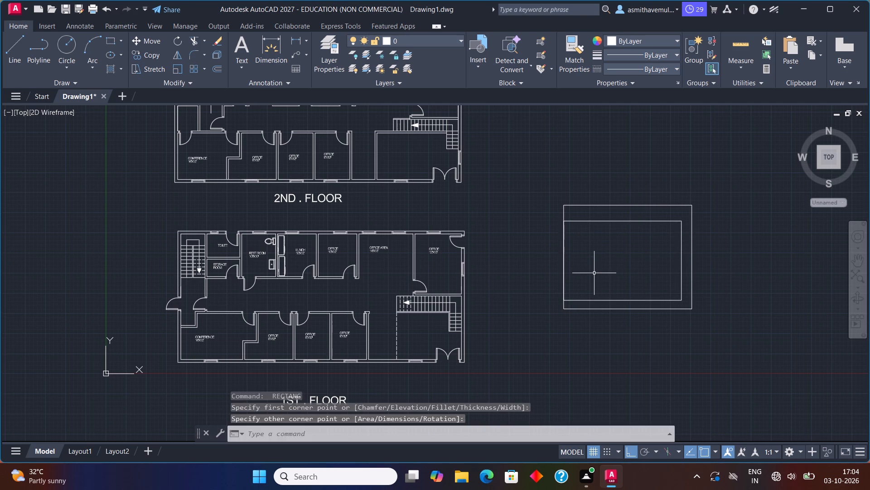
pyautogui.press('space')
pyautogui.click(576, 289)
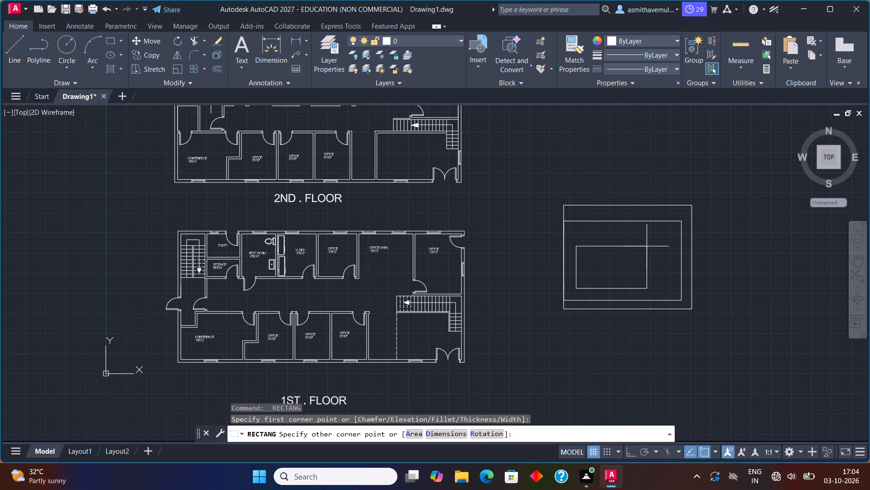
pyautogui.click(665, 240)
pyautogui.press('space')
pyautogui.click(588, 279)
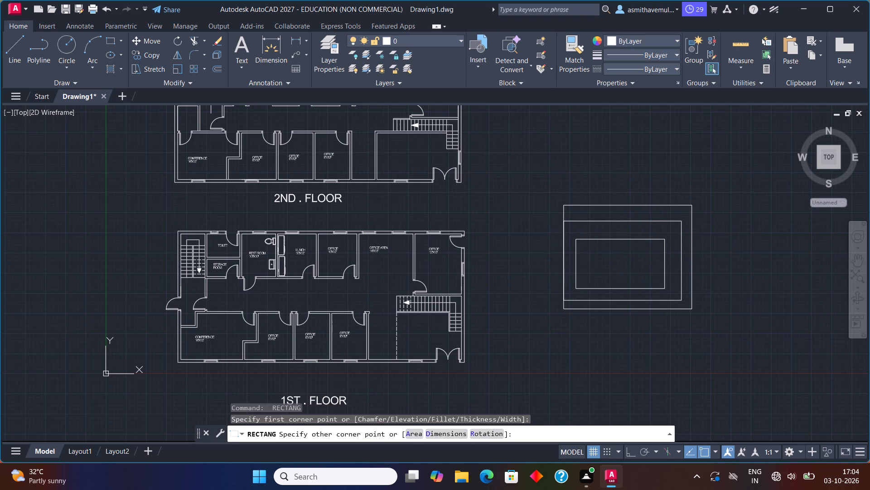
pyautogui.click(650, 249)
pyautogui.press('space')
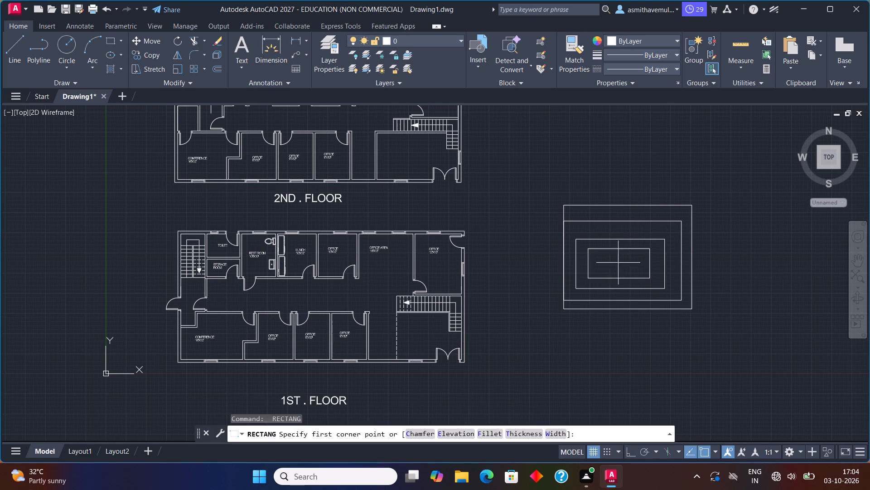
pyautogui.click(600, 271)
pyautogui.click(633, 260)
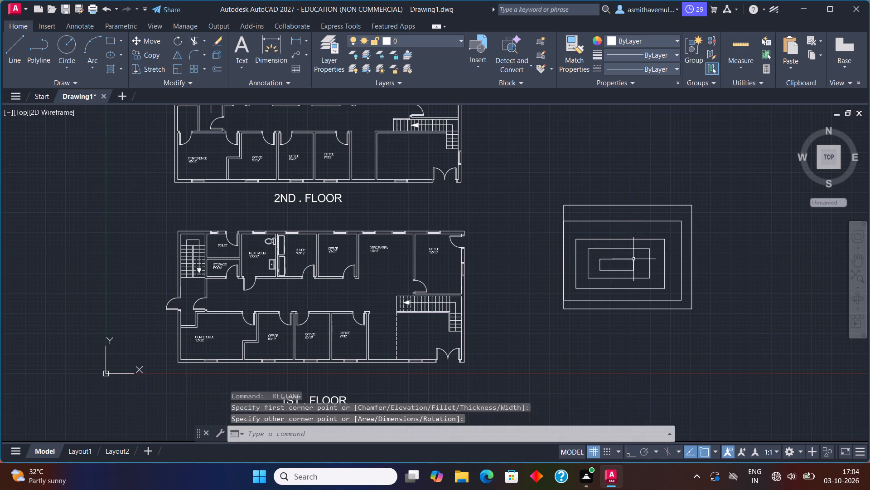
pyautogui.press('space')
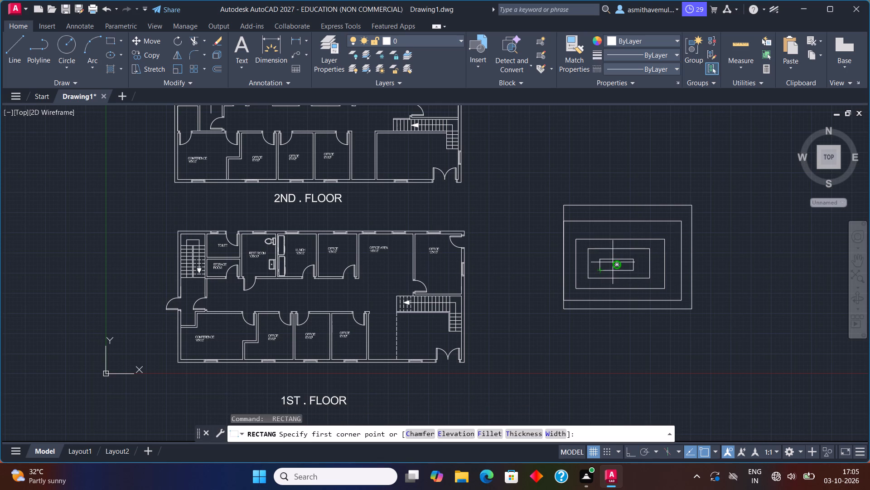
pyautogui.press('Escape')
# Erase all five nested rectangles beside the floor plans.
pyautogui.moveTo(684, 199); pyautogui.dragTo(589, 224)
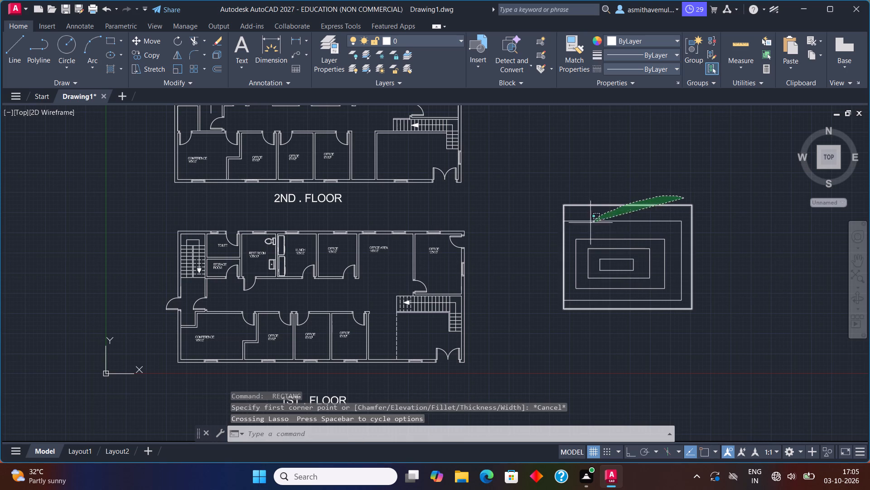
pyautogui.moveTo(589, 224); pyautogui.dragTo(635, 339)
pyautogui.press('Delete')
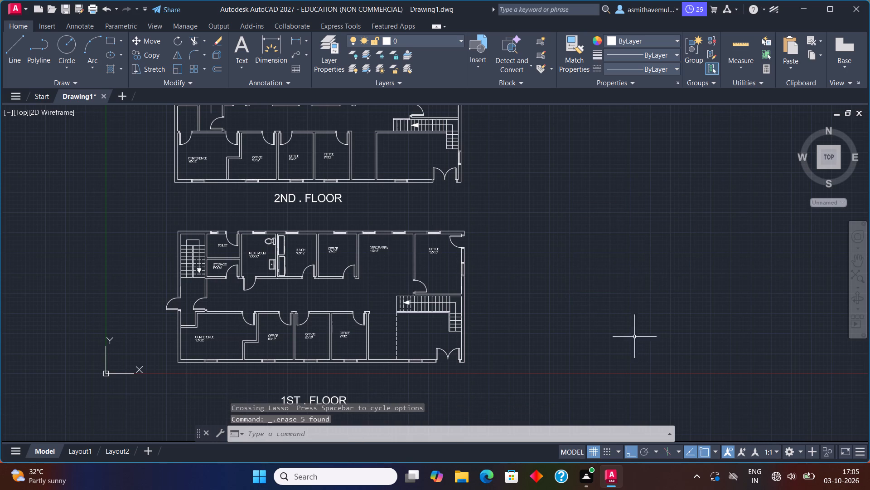
# Examine the labels of the lunch room and the neighbouring rooms in the lower plan up close.
pyautogui.scroll(1, 362, 260)
pyautogui.scroll(2, 325, 265)
pyautogui.moveTo(324, 265); pyautogui.dragTo(371, 272, button='middle')
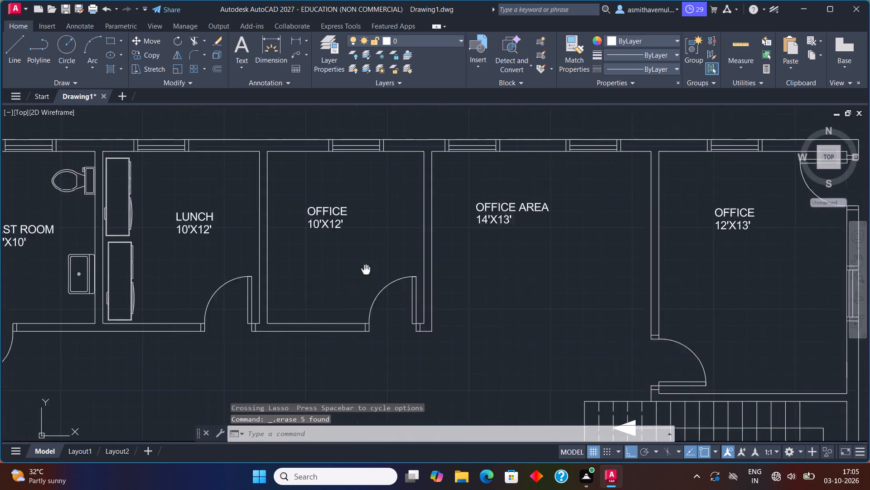
pyautogui.moveTo(371, 272); pyautogui.dragTo(456, 288, button='middle')
pyautogui.moveTo(324, 337); pyautogui.dragTo(343, 301, button='middle')
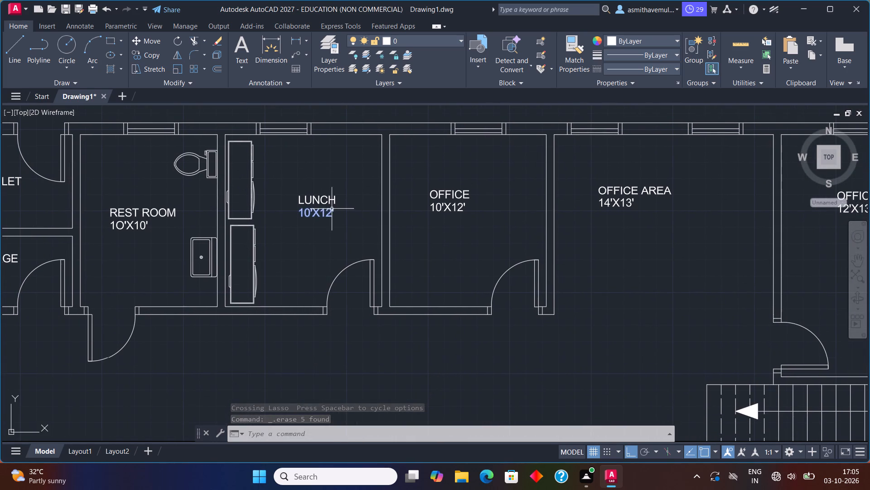
pyautogui.moveTo(328, 191); pyautogui.dragTo(280, 235)
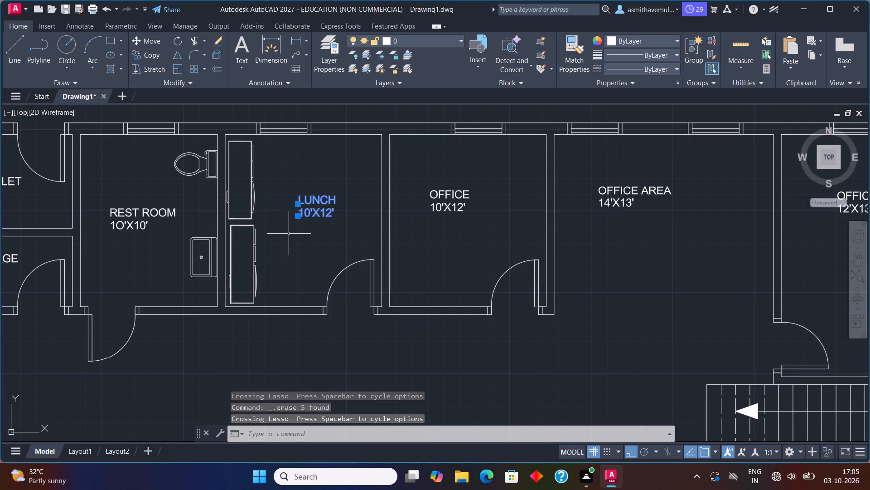
pyautogui.press('Escape')
# Write a two-line label LUNCH, 10'X12' in the corridor below the lunch room, in 1' high text with 0 rotation.
pyautogui.moveTo(344, 313); pyautogui.dragTo(350, 271, button='middle')
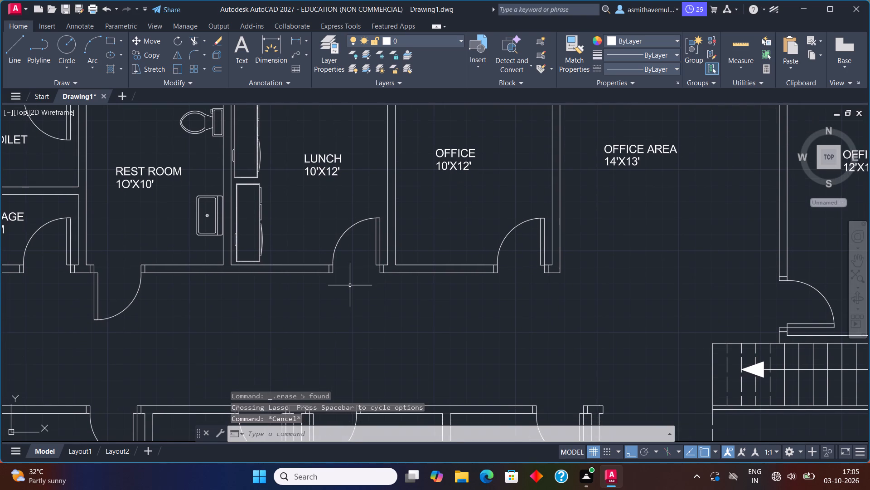
pyautogui.write('TEXT')
pyautogui.press('Return')
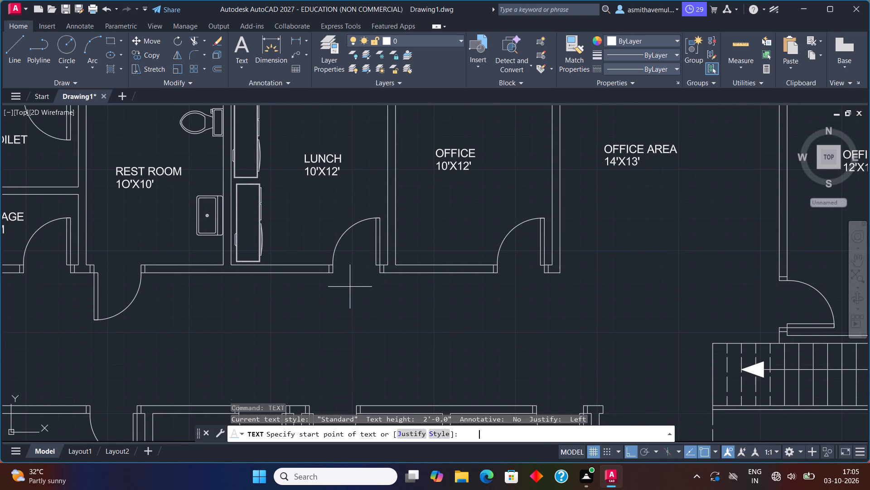
pyautogui.click(350, 289)
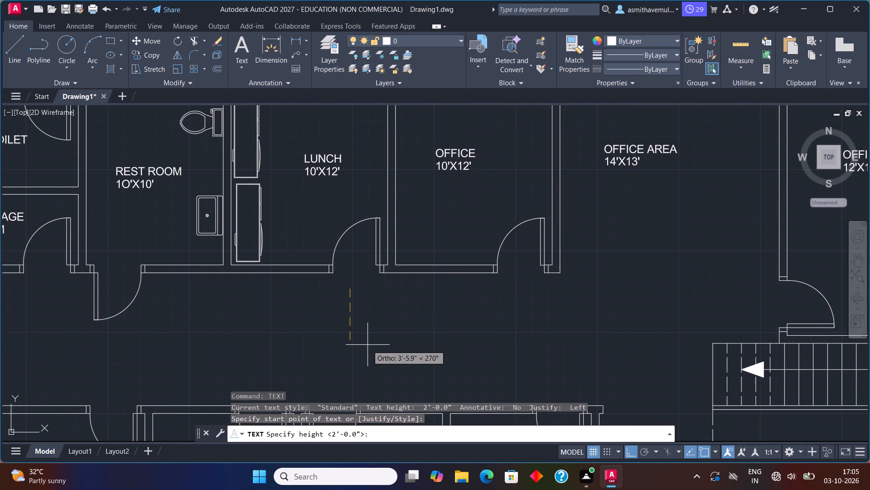
pyautogui.press('1')
pyautogui.press("'")
pyautogui.press('Return')
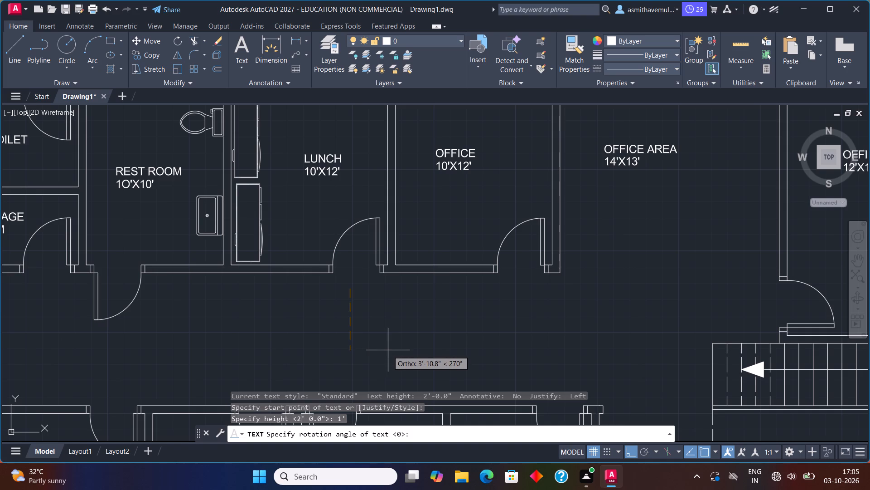
pyautogui.press('0')
pyautogui.press('Return')
pyautogui.click(337, 329)
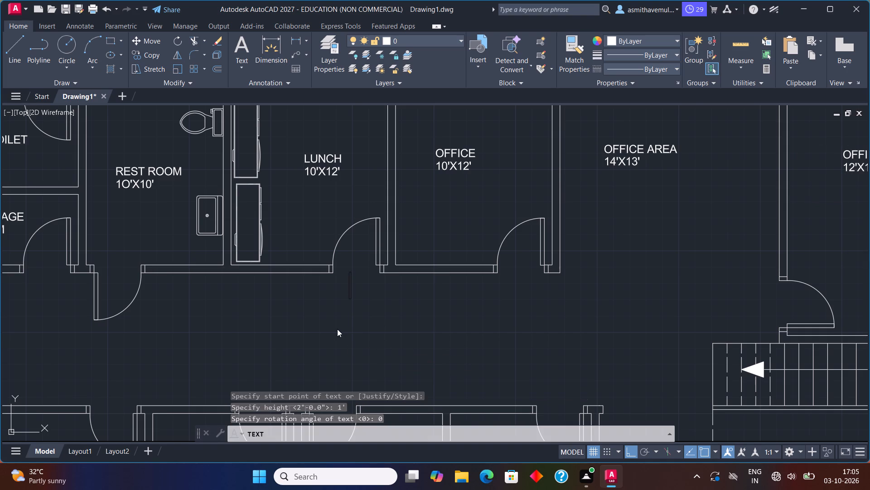
pyautogui.write('OLO')
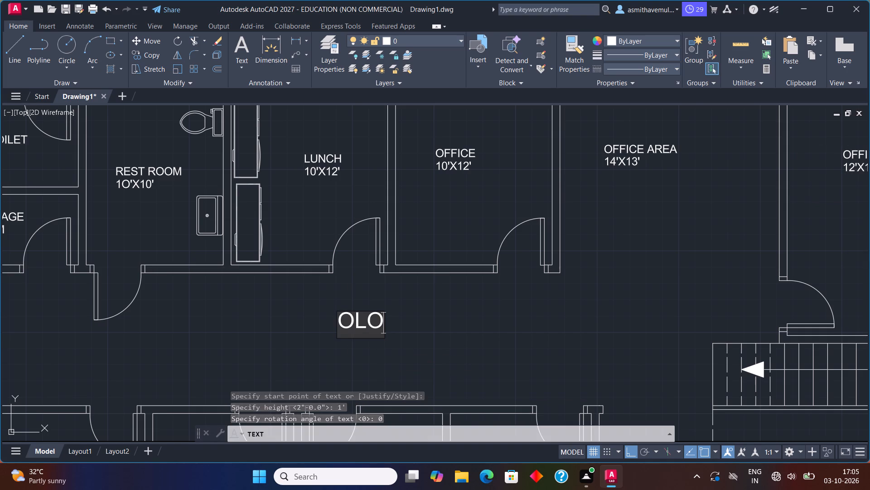
pyautogui.press('BackSpace')
pyautogui.press('BackSpace')
pyautogui.press('BackSpace')
pyautogui.write('LUNCH')
pyautogui.press('Return')
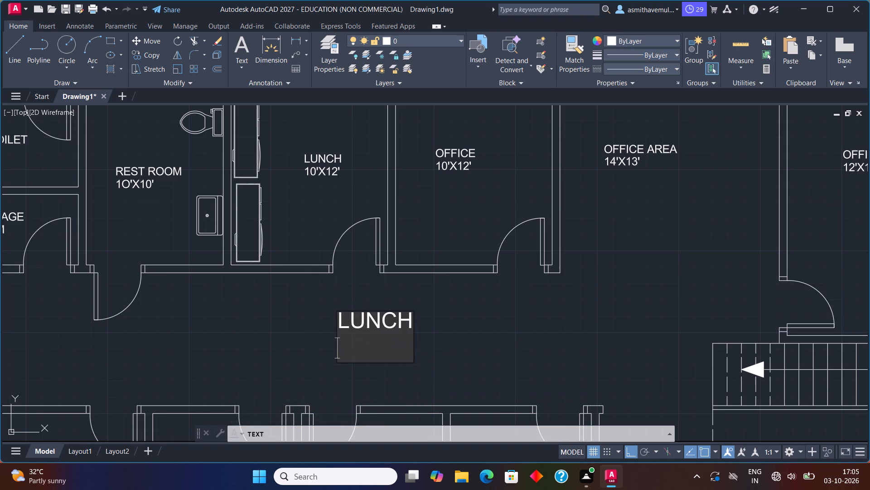
pyautogui.write("10'X12'")
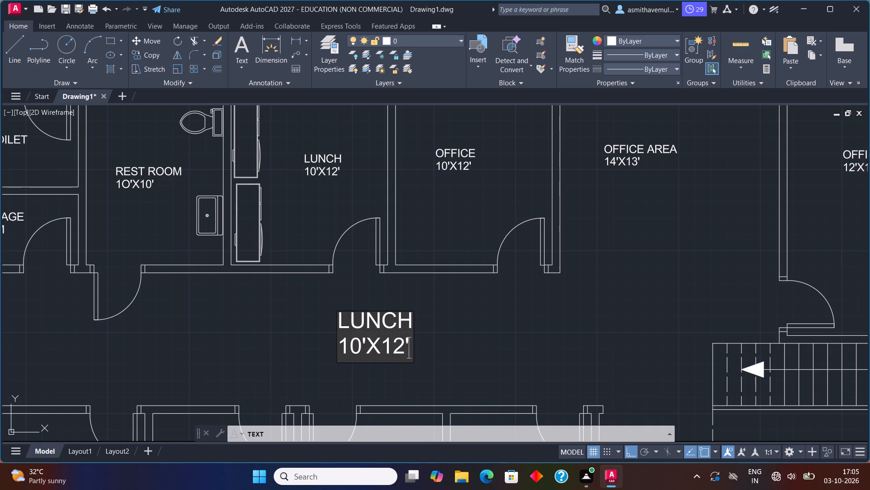
pyautogui.click(436, 339)
pyautogui.press('Escape')
# Erase the old small LUNCH 10'X12' label inside the lower plan's lunch room.
pyautogui.moveTo(311, 149); pyautogui.dragTo(338, 204)
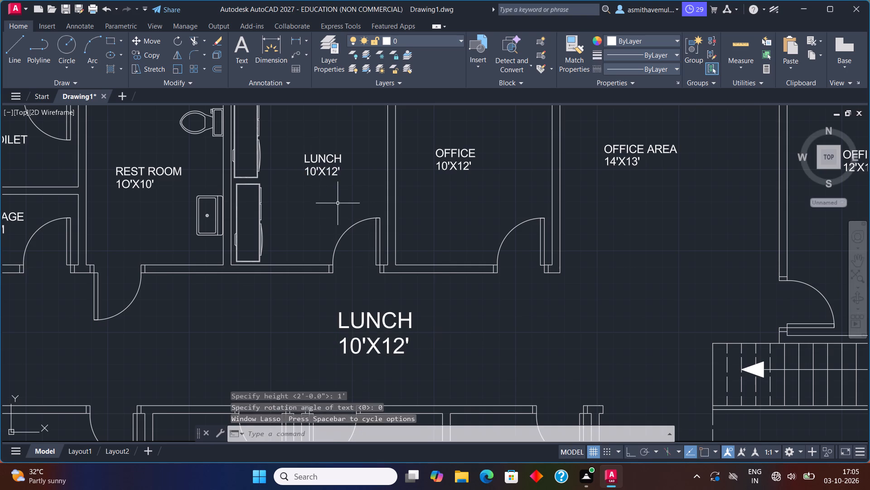
pyautogui.moveTo(356, 157); pyautogui.dragTo(317, 202)
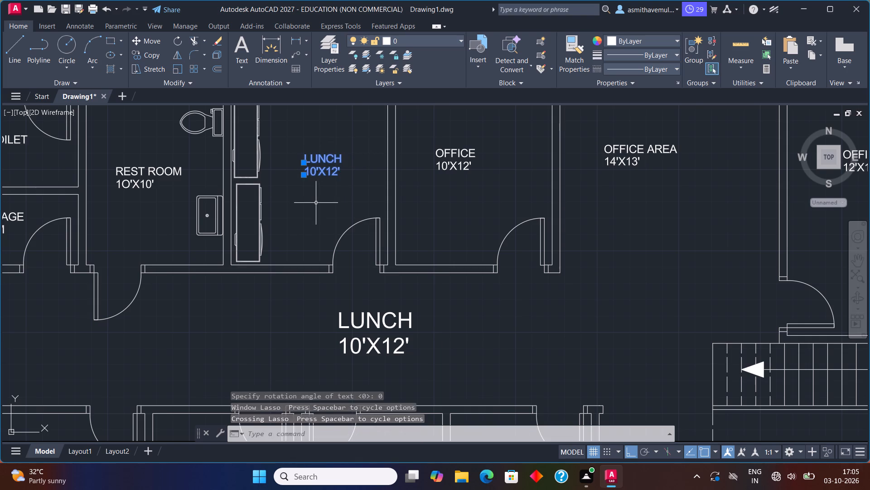
pyautogui.press('Delete')
# Turn ortho mode off and move the new LUNCH 10'X12' label from the corridor into the lunch room.
pyautogui.moveTo(372, 301); pyautogui.dragTo(358, 367)
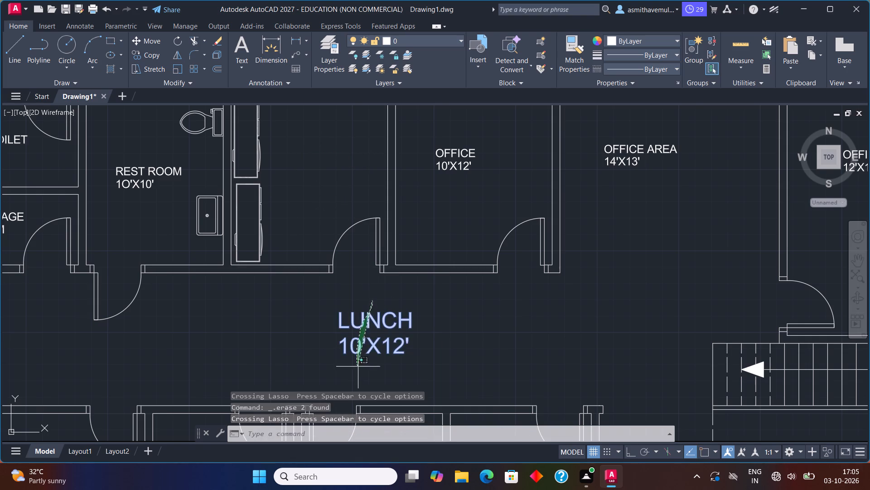
pyautogui.moveTo(358, 367); pyautogui.dragTo(359, 369)
pyautogui.press('m')
pyautogui.press('Return')
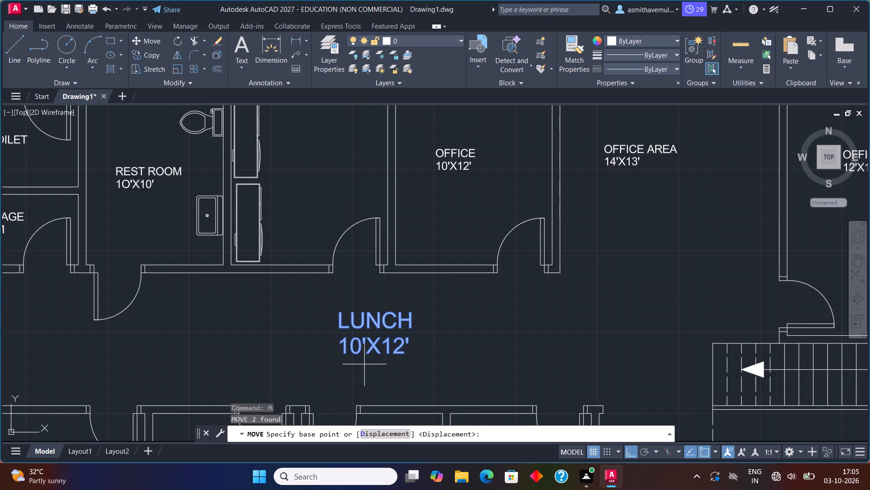
pyautogui.moveTo(387, 315); pyautogui.dragTo(384, 309)
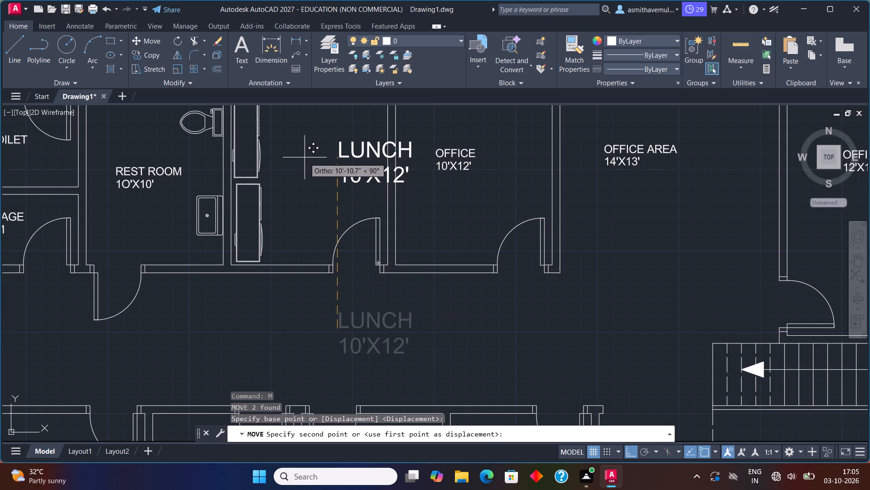
pyautogui.press('F8')
pyautogui.moveTo(302, 158); pyautogui.dragTo(317, 263, button='middle')
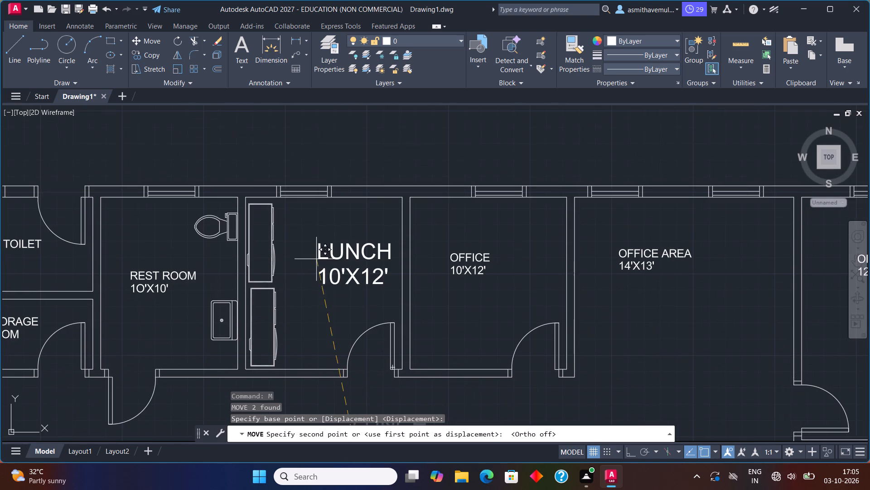
pyautogui.click(305, 261)
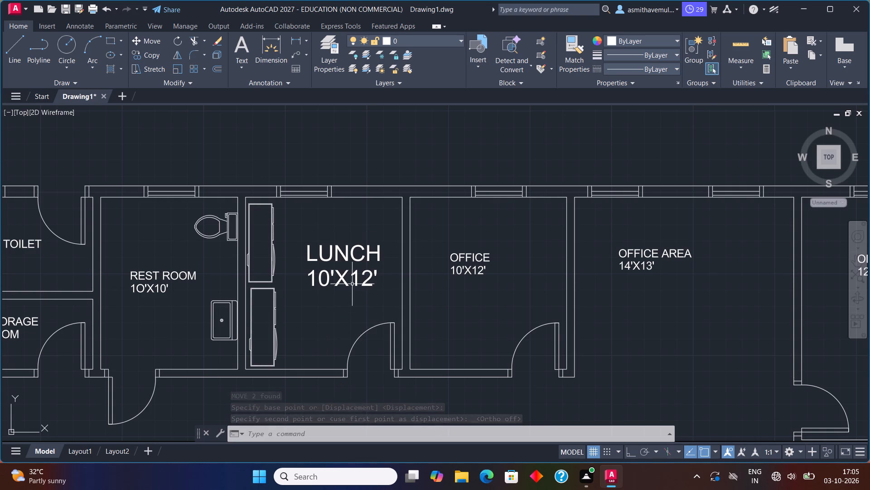
# Nudge the LUNCH 10'X12' label slightly down and towards the fixtures along the lunch room's wall.
pyautogui.moveTo(346, 236); pyautogui.dragTo(328, 294)
pyautogui.press('m')
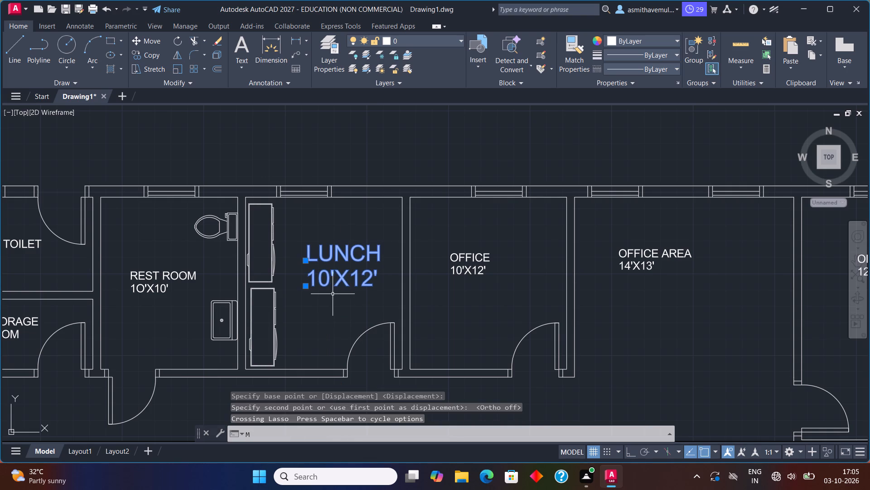
pyautogui.press('Return')
pyautogui.click(337, 250)
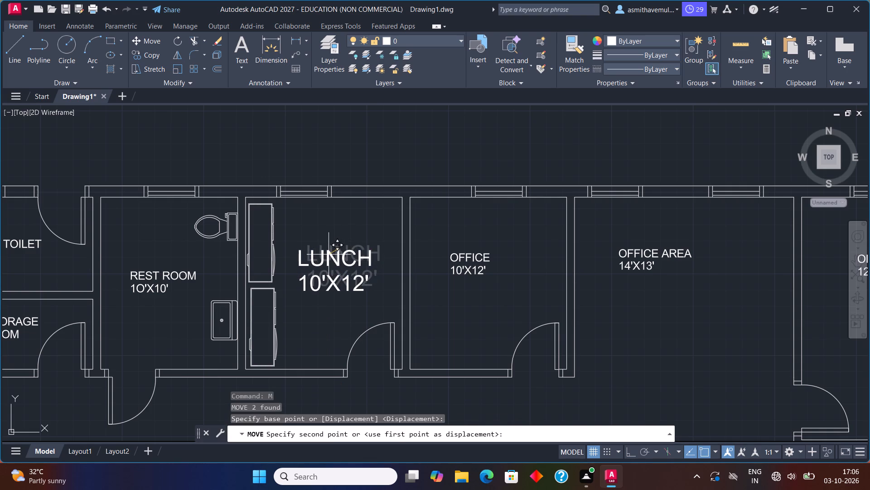
pyautogui.click(329, 256)
# Start a new single-line text for the corridor area below the 10'X12' office in the lower plan.
pyautogui.moveTo(454, 314); pyautogui.dragTo(425, 240, button='middle')
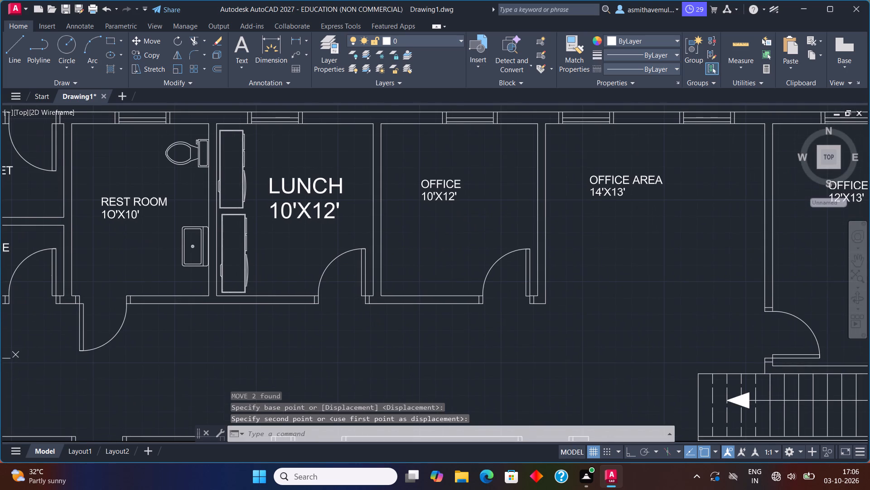
pyautogui.moveTo(475, 355); pyautogui.dragTo(474, 338, button='middle')
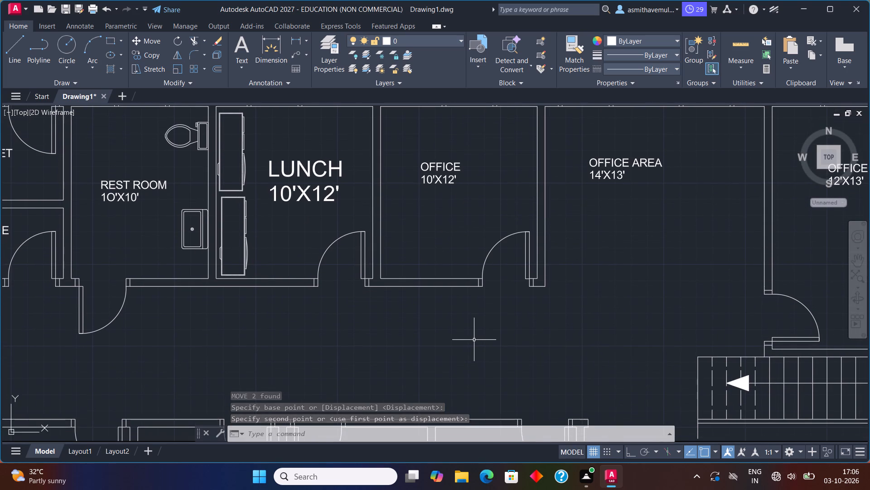
pyautogui.write('TEXT')
pyautogui.press('Return')
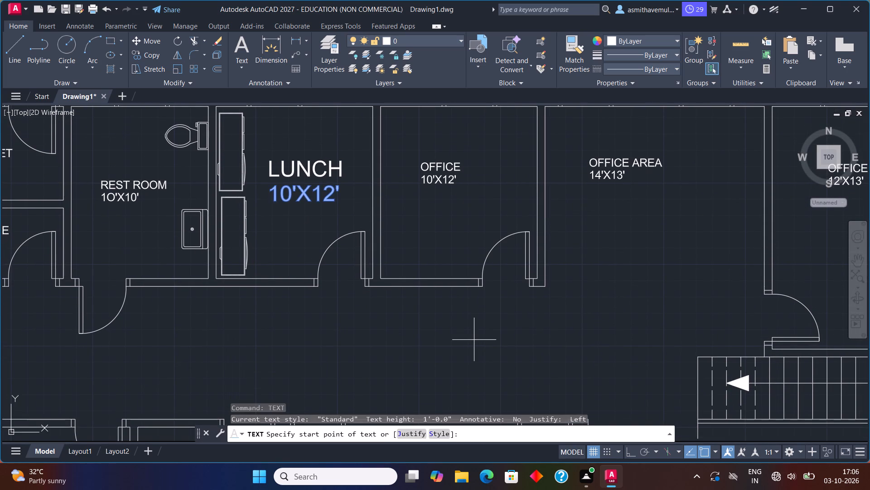
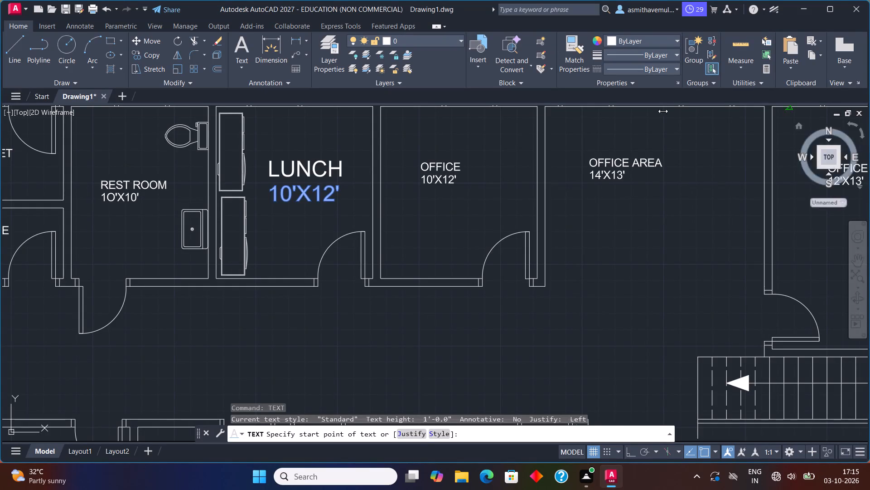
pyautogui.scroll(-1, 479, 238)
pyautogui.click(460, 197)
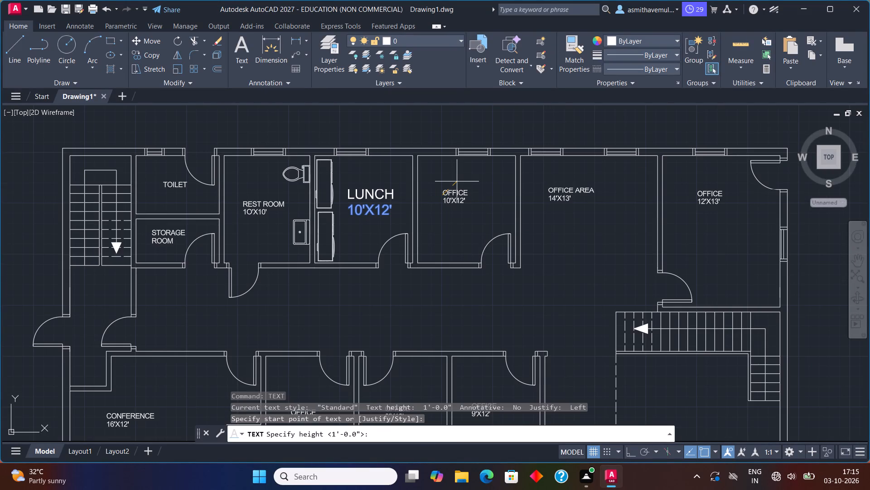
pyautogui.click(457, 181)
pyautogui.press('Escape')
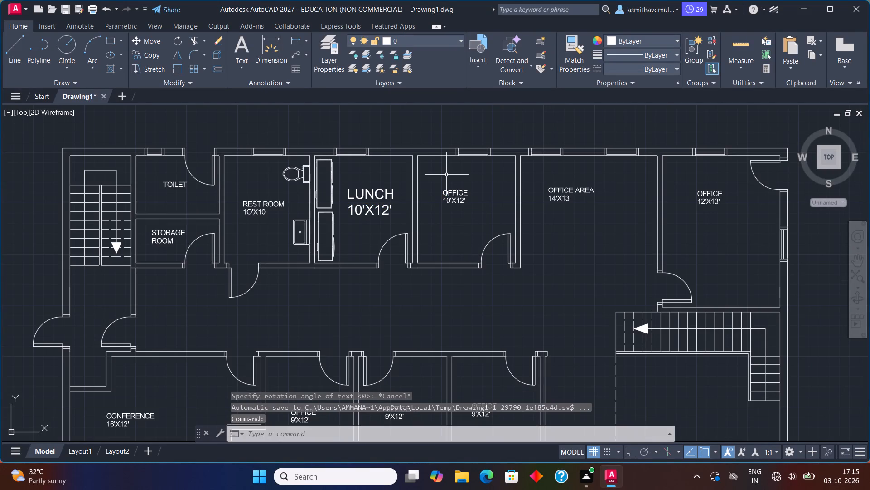
# Erase the old small OFFICE 10'X12' label in the room beside the lunch room.
pyautogui.moveTo(447, 173); pyautogui.dragTo(460, 218)
pyautogui.moveTo(471, 190); pyautogui.dragTo(440, 229)
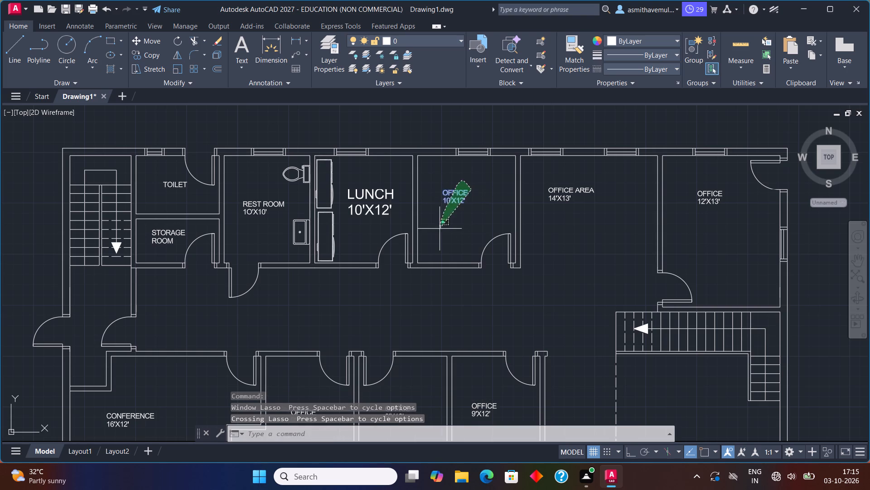
pyautogui.moveTo(440, 229); pyautogui.dragTo(440, 230)
pyautogui.press('Delete')
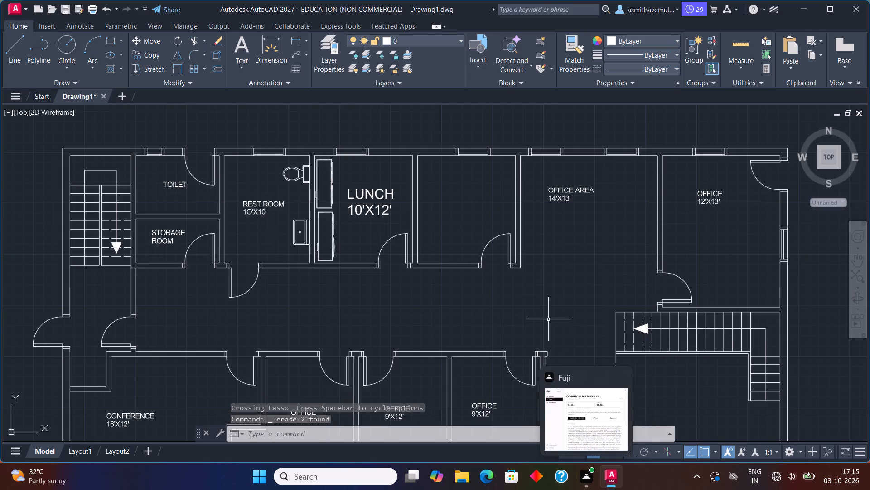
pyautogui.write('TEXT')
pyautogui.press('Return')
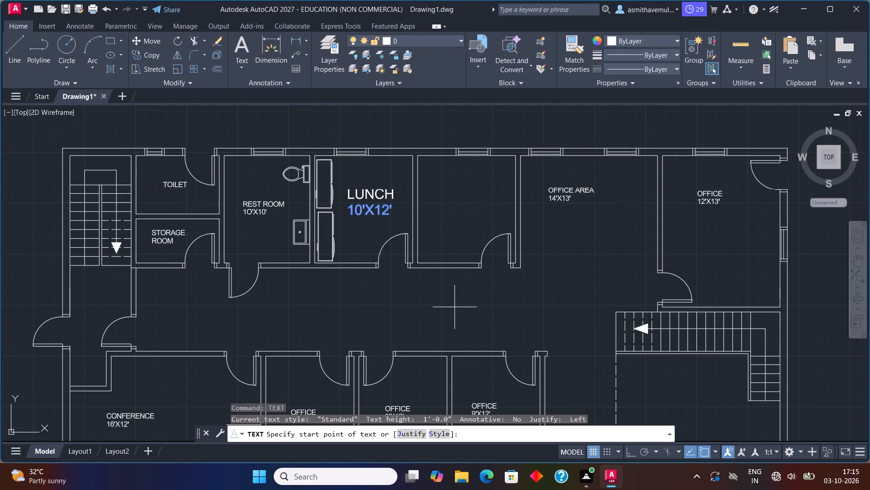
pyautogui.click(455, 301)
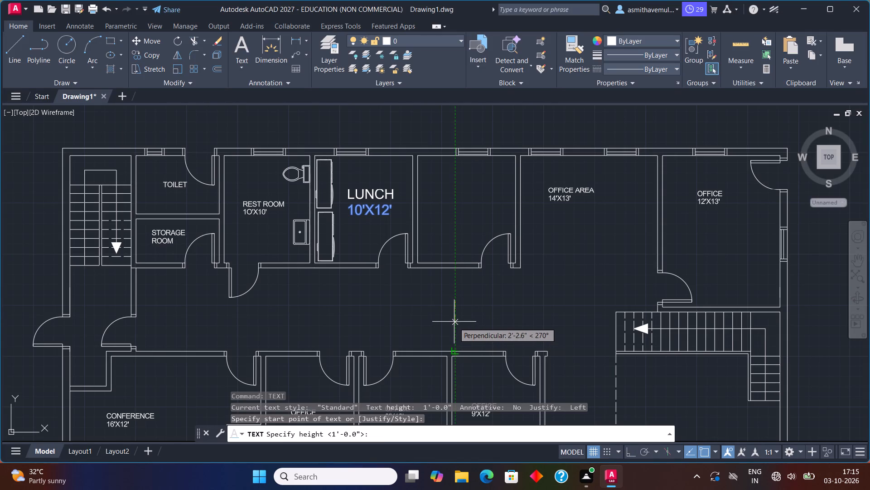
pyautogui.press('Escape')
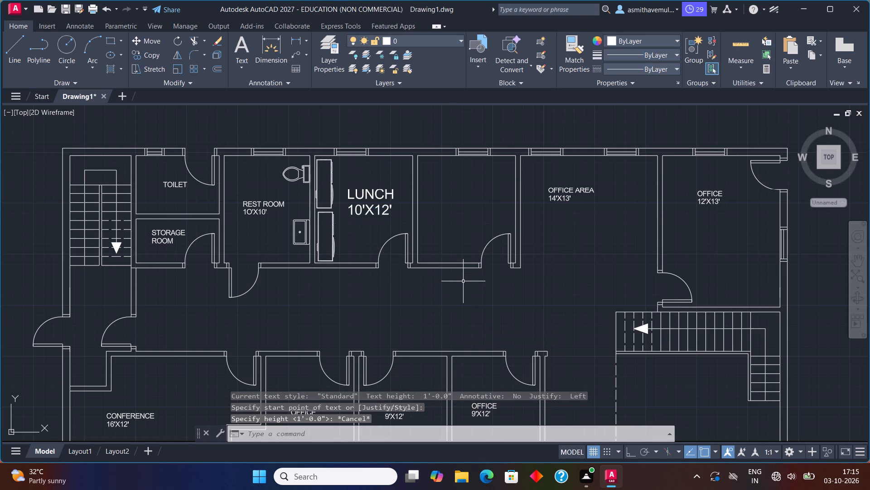
# Add a single-line text label OFFICE 10'X12' at 1' height and 0 rotation in the emptied office beside the lunch room.
pyautogui.write('TEXT')
pyautogui.press('Return')
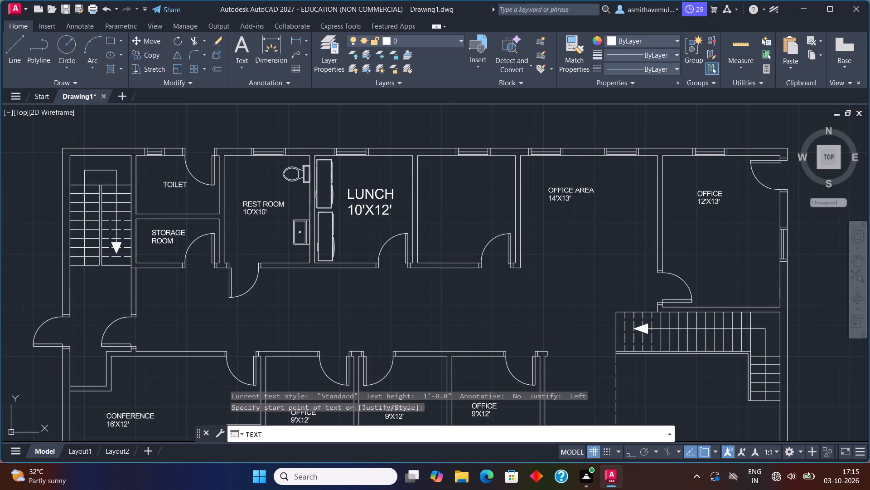
pyautogui.click(445, 285)
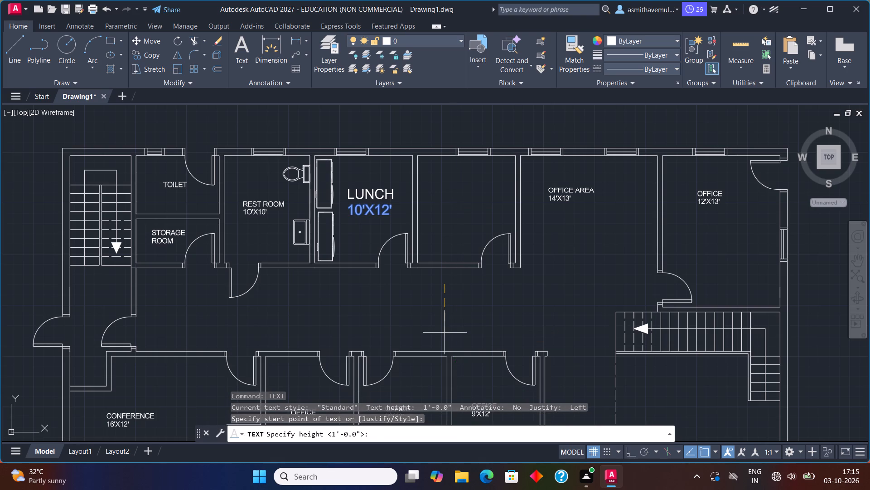
pyautogui.press('1')
pyautogui.press("'")
pyautogui.press('Return')
pyautogui.press('0')
pyautogui.press('Return')
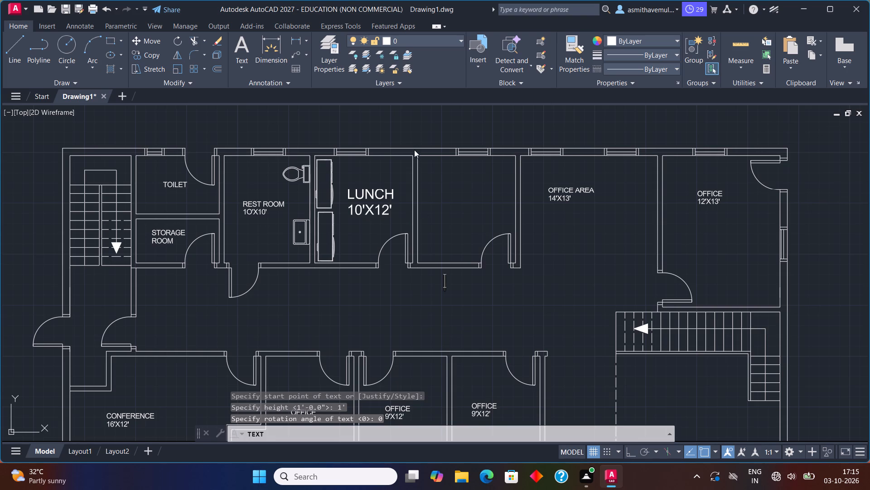
pyautogui.click(433, 195)
pyautogui.write('OFFICE')
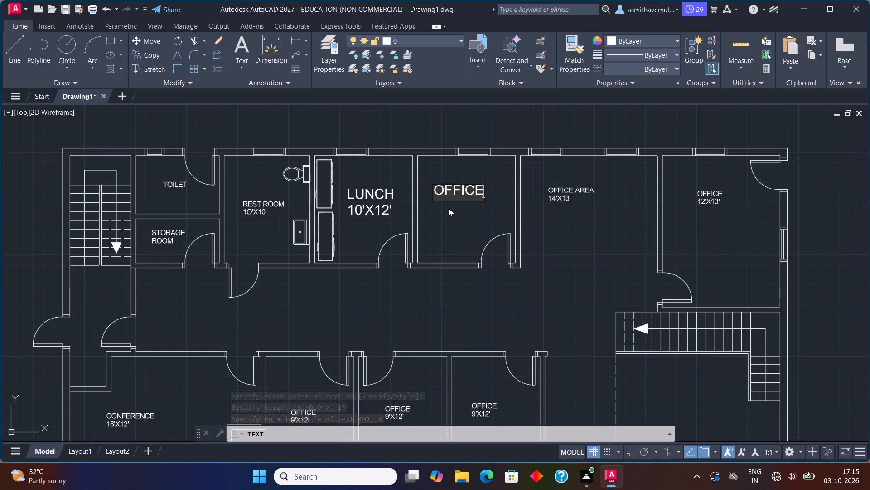
pyautogui.press('Return')
pyautogui.write("10'X12")
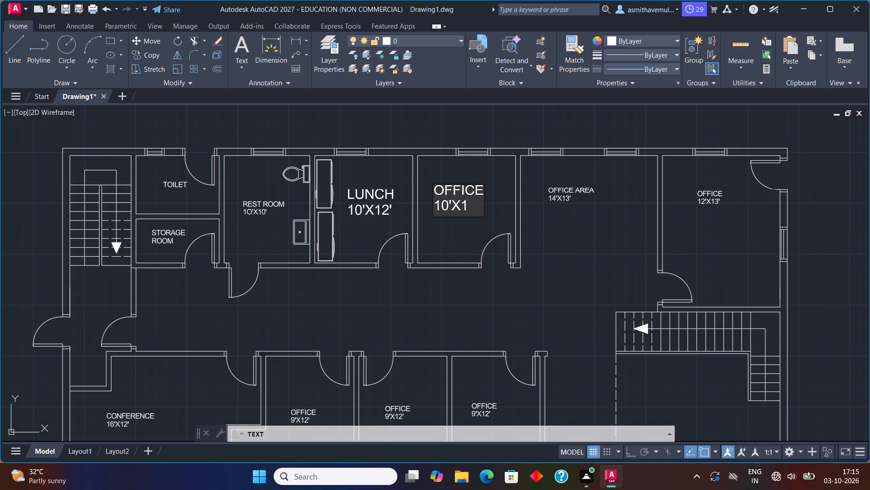
pyautogui.press("'")
# Add the two-line label OFFICE AREA, 14'X13' in the open space below the office area and finish the text command.
pyautogui.moveTo(564, 275); pyautogui.dragTo(568, 275)
pyautogui.press('o')
pyautogui.write('FFICE')
pyautogui.press('Return')
pyautogui.write('ARE')
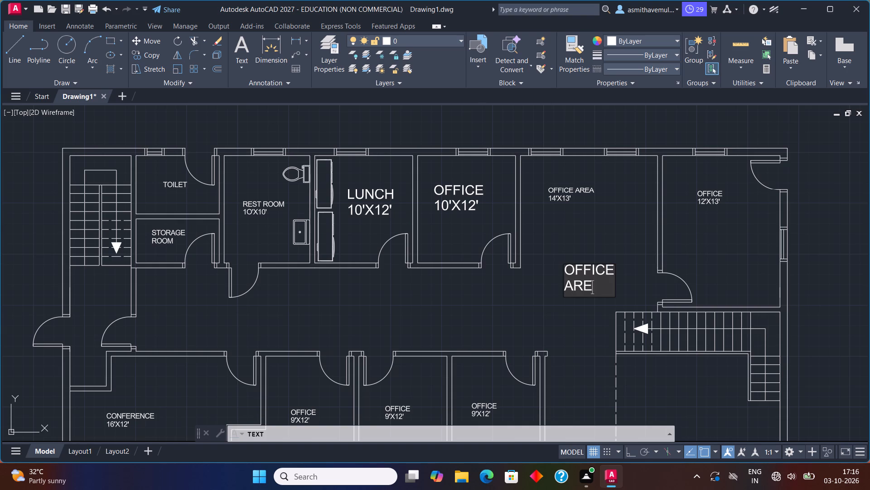
pyautogui.press('BackSpace')
pyautogui.press('BackSpace')
pyautogui.press('BackSpace')
pyautogui.press('BackSpace')
pyautogui.press('space')
pyautogui.write('R')
pyautogui.press('BackSpace')
pyautogui.write('AREA')
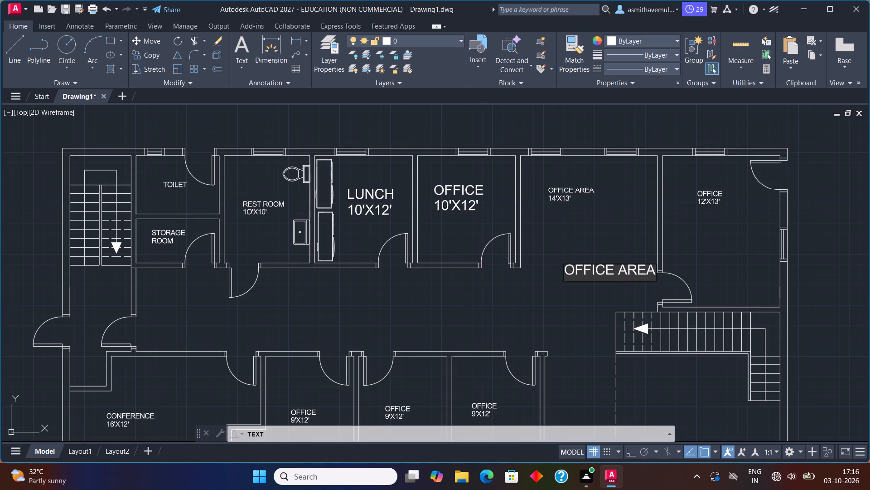
pyautogui.press('Return')
pyautogui.write("14'X13'")
pyautogui.click(574, 229)
pyautogui.press('Escape')
# Erase the old small OFFICE AREA 14'X13' label inside the office area.
pyautogui.moveTo(590, 180); pyautogui.dragTo(569, 206)
pyautogui.press('Delete')
# Move the new OFFICE AREA 14'X13' label up into the office area where the old label stood.
pyautogui.moveTo(586, 225); pyautogui.dragTo(582, 308)
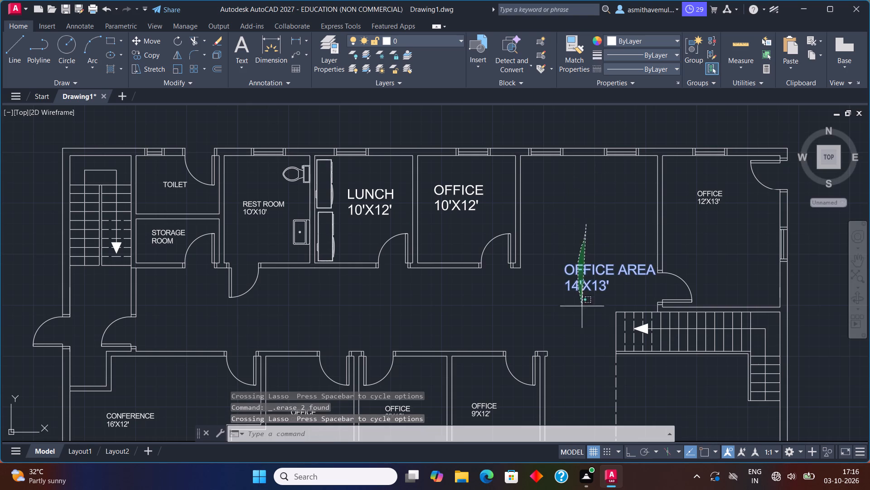
pyautogui.moveTo(582, 308); pyautogui.dragTo(586, 330)
pyautogui.press('m')
pyautogui.press('Return')
pyautogui.click(588, 279)
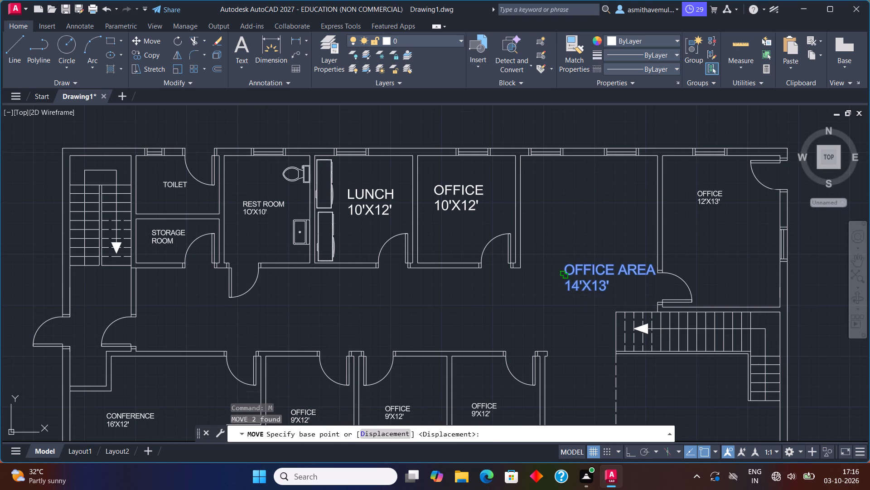
pyautogui.click(545, 197)
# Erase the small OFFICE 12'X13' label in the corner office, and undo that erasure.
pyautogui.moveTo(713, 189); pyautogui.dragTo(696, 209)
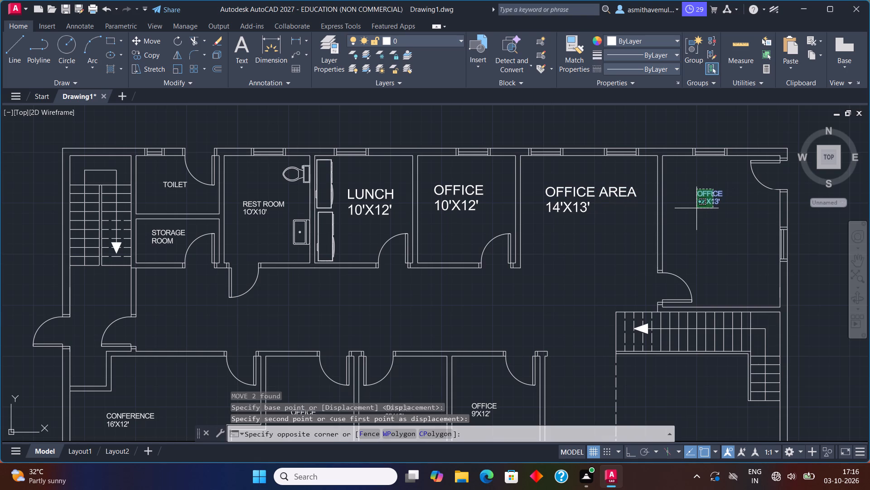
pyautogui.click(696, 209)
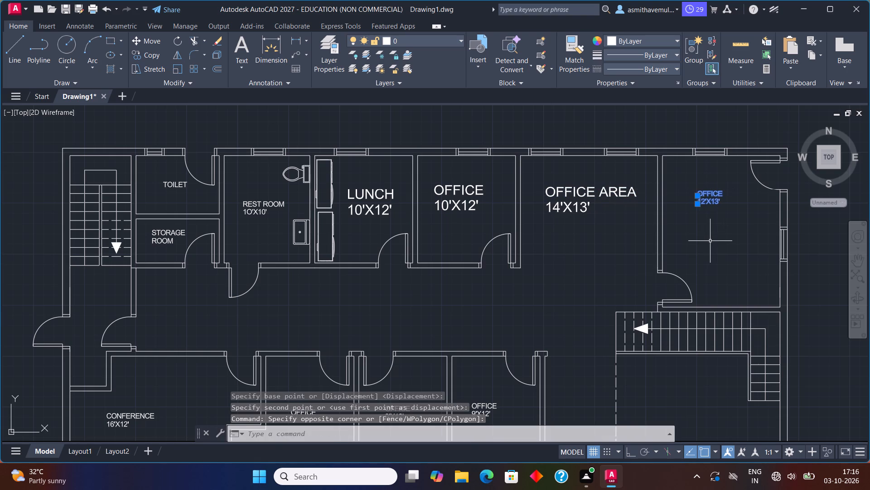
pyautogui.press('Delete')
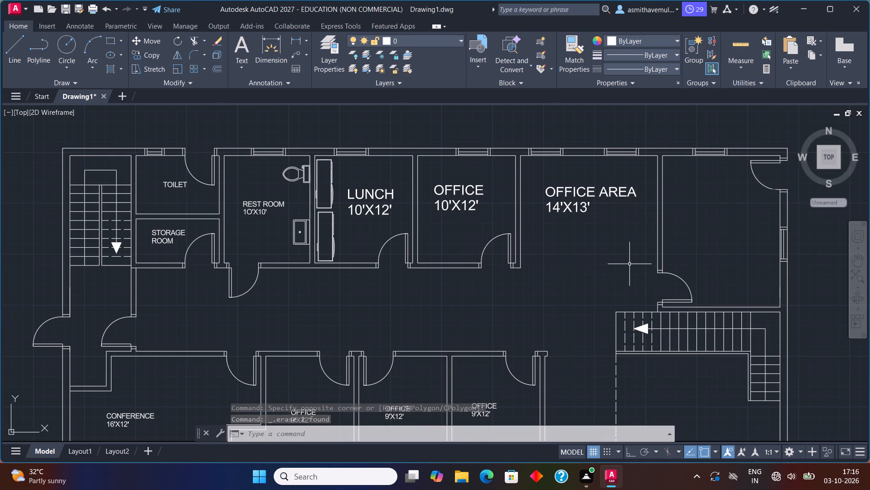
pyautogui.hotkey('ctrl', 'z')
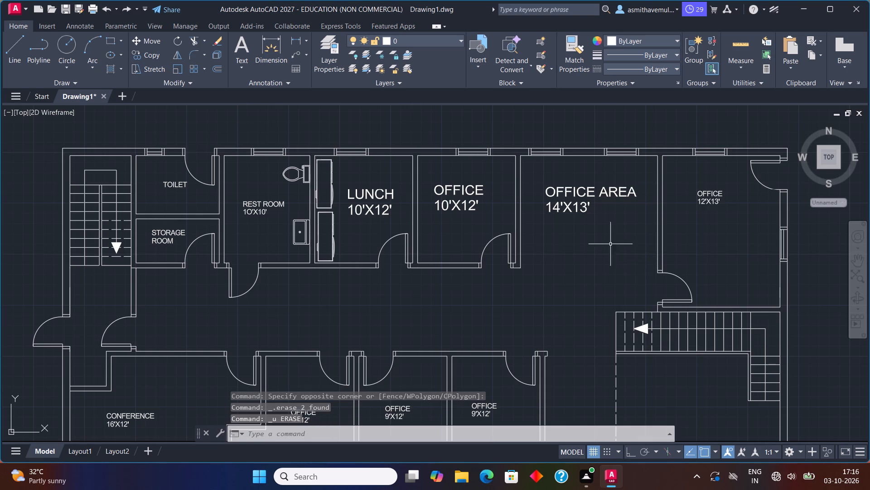
# Add a single-line text label OFFICE 12'X13' at 1' height and 0 rotation in the open space below the office area.
pyautogui.write('TEXT')
pyautogui.press('Return')
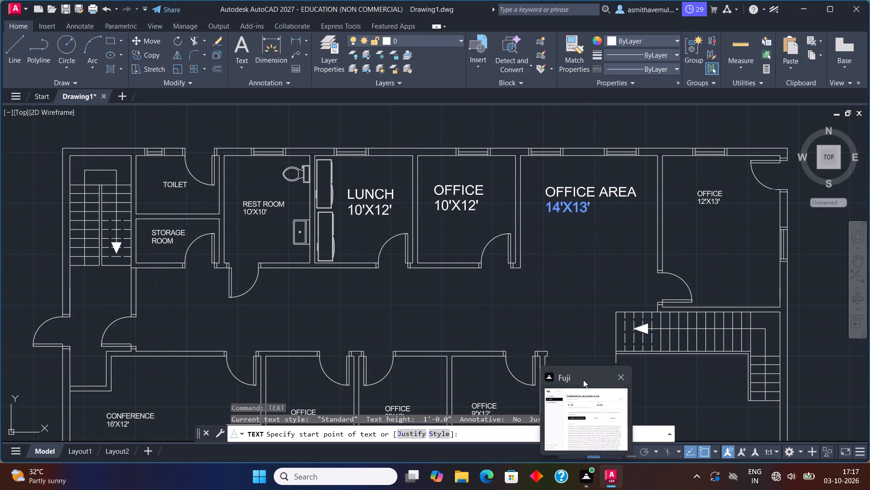
pyautogui.click(565, 285)
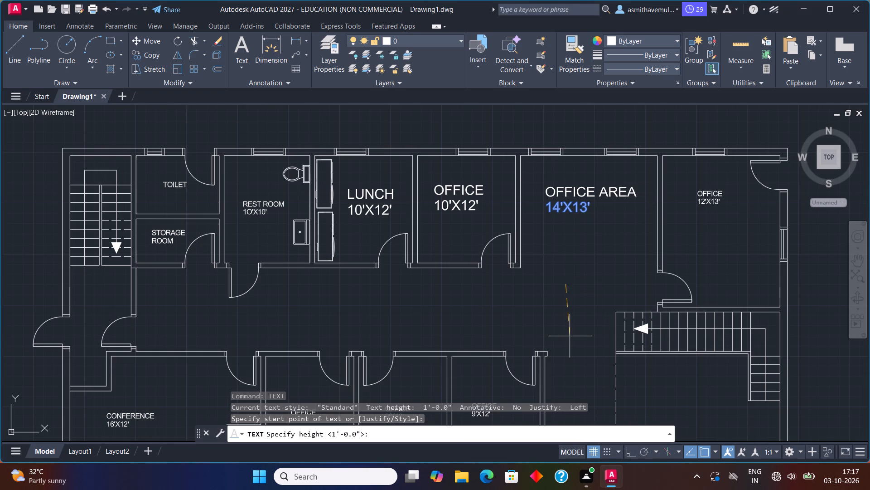
pyautogui.write("1'")
pyautogui.press('Return')
pyautogui.press('0')
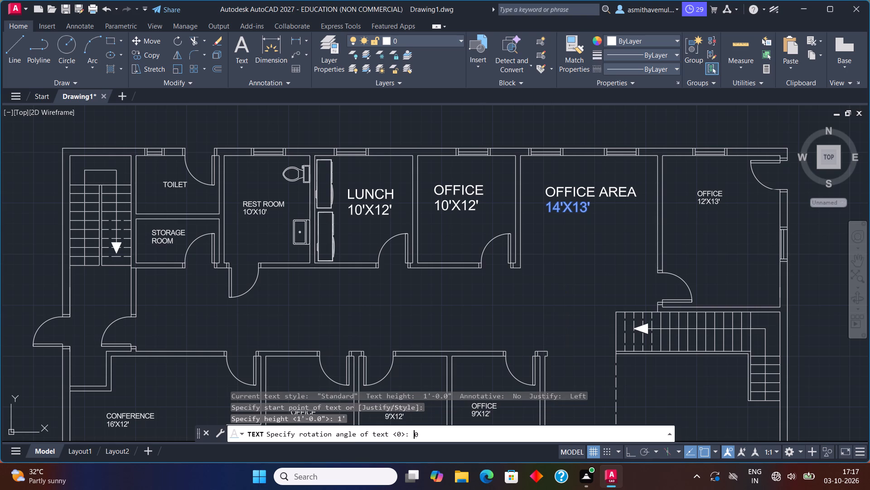
pyautogui.press('Return')
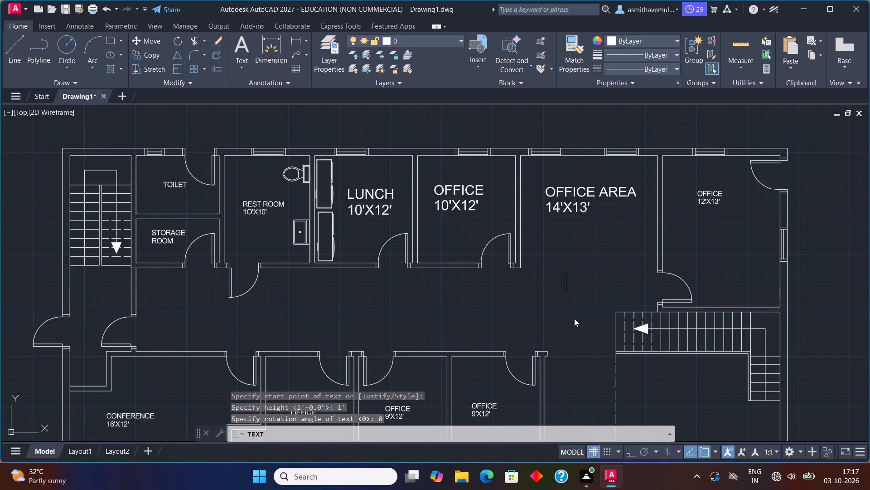
pyautogui.write('OFFICE')
pyautogui.press('Return')
pyautogui.write('12')
pyautogui.write("'X13'")
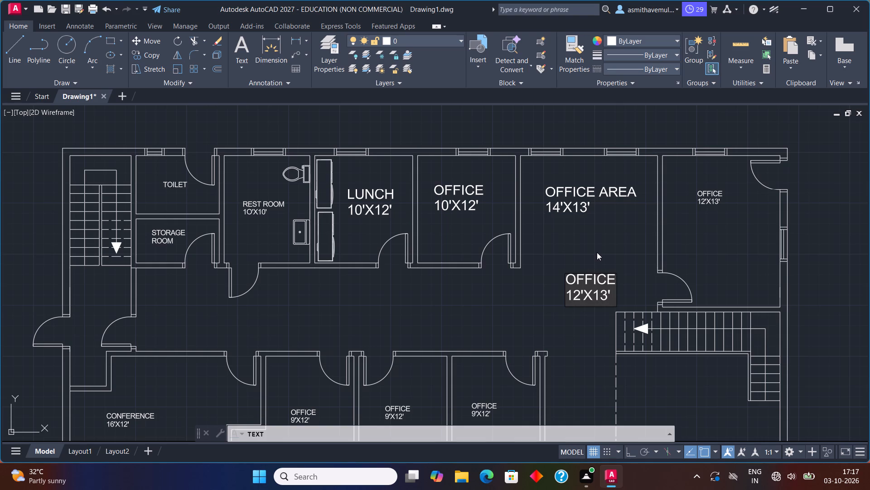
pyautogui.click(597, 252)
pyautogui.press('Escape')
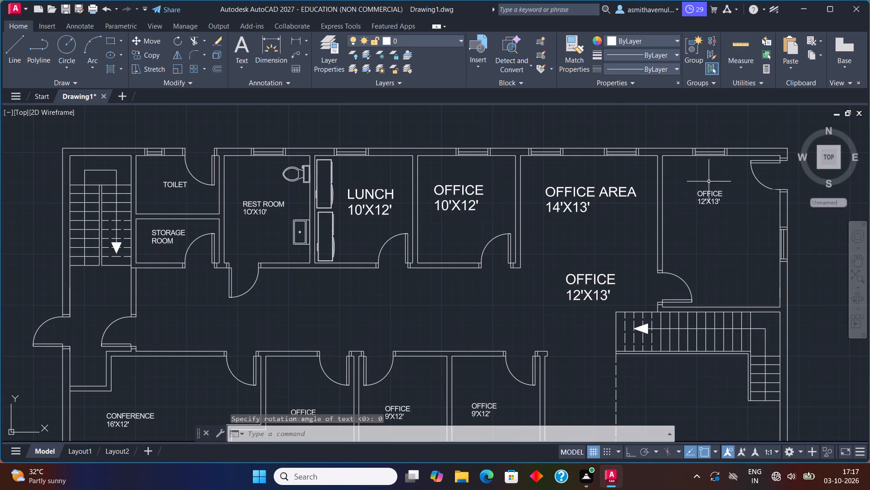
# Erase the old small OFFICE 12'X13' label inside the corner office.
pyautogui.moveTo(709, 180); pyautogui.dragTo(706, 206)
pyautogui.press('Delete')
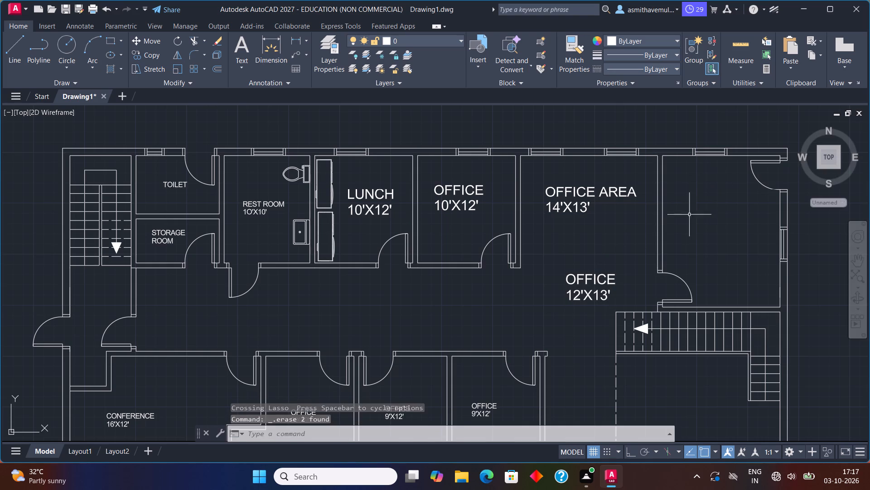
# Move the new OFFICE 12'X13' label from the open space into the empty corner office beside the office area.
pyautogui.moveTo(612, 250); pyautogui.dragTo(591, 315)
pyautogui.press('m')
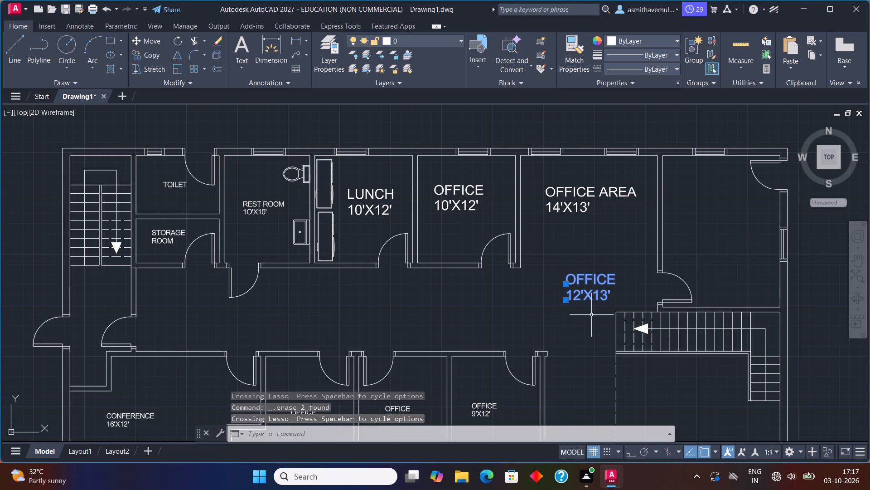
pyautogui.press('Return')
pyautogui.click(593, 281)
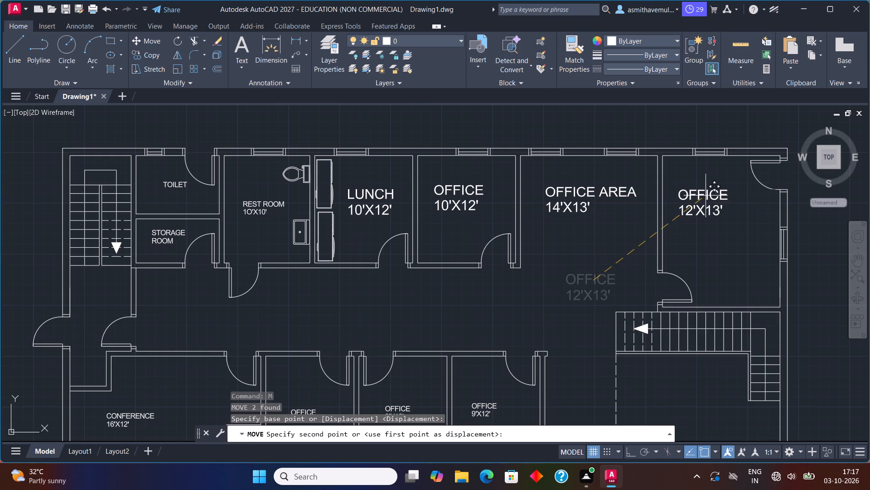
pyautogui.click(706, 196)
# Add a single-line text label OFFICE 9'X12' at 1' height and 0 rotation in the corridor above the easternmost lower office.
pyautogui.middleClick(590, 312)
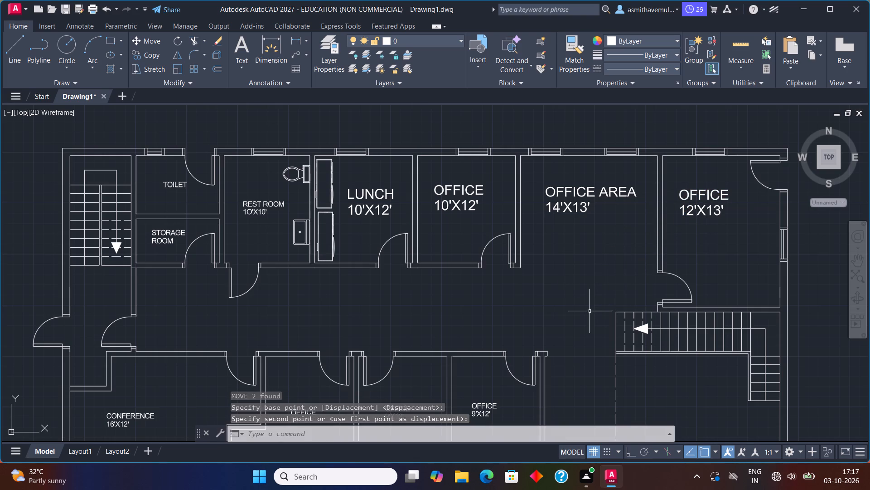
pyautogui.scroll(-1, 589, 330)
pyautogui.moveTo(603, 307); pyautogui.dragTo(665, 184, button='middle')
pyautogui.scroll(1, 572, 257)
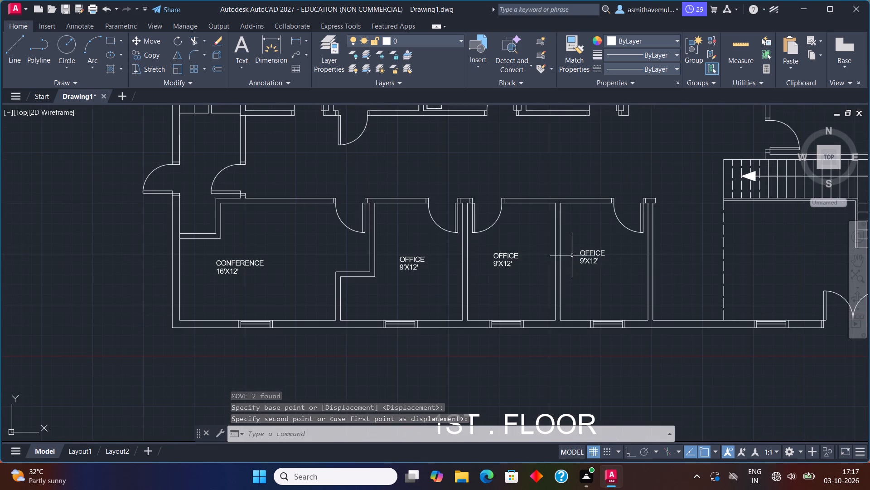
pyautogui.moveTo(585, 263); pyautogui.dragTo(518, 290, button='middle')
pyautogui.scroll(1, 539, 255)
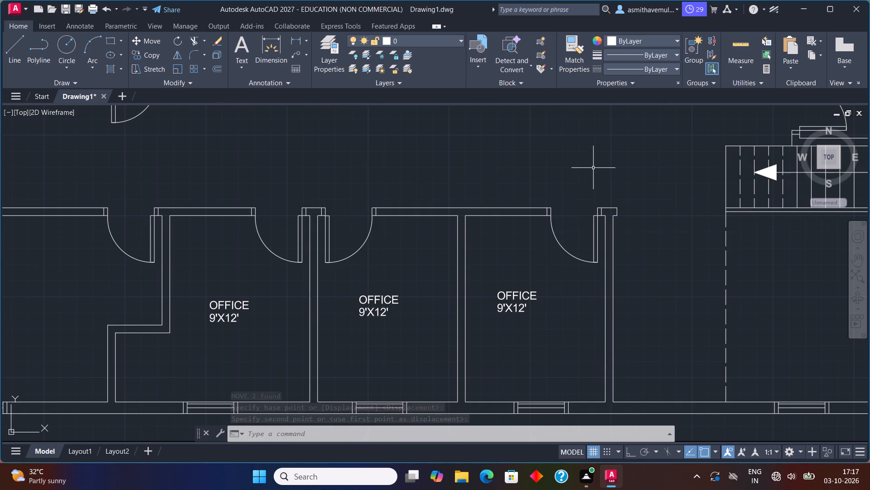
pyautogui.scroll(-1, 588, 187)
pyautogui.moveTo(588, 188); pyautogui.dragTo(583, 227, button='middle')
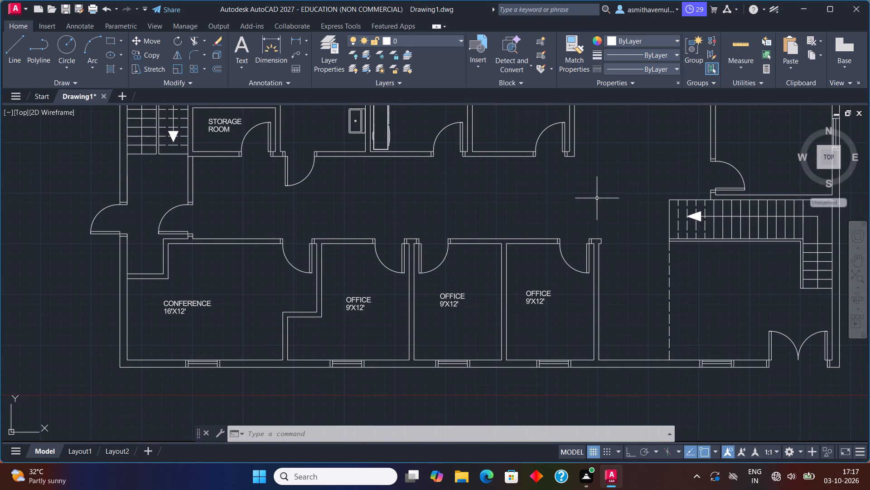
pyautogui.write('TEXT')
pyautogui.press('Return')
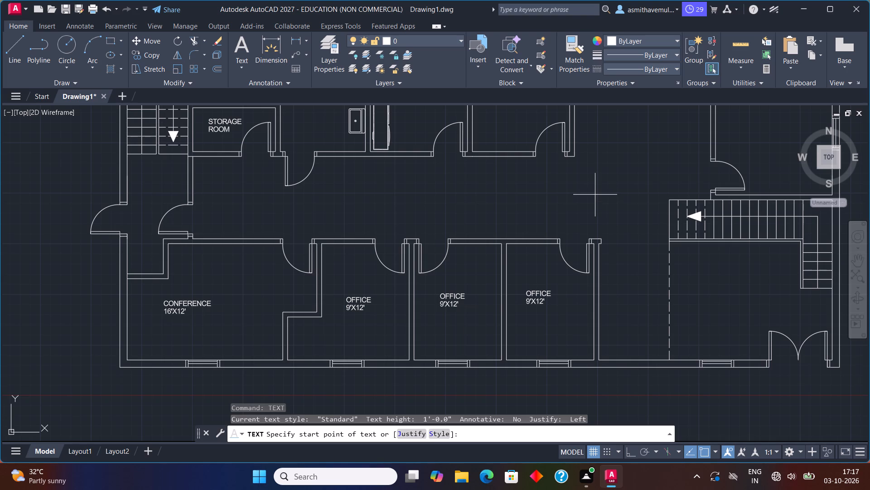
pyautogui.click(598, 154)
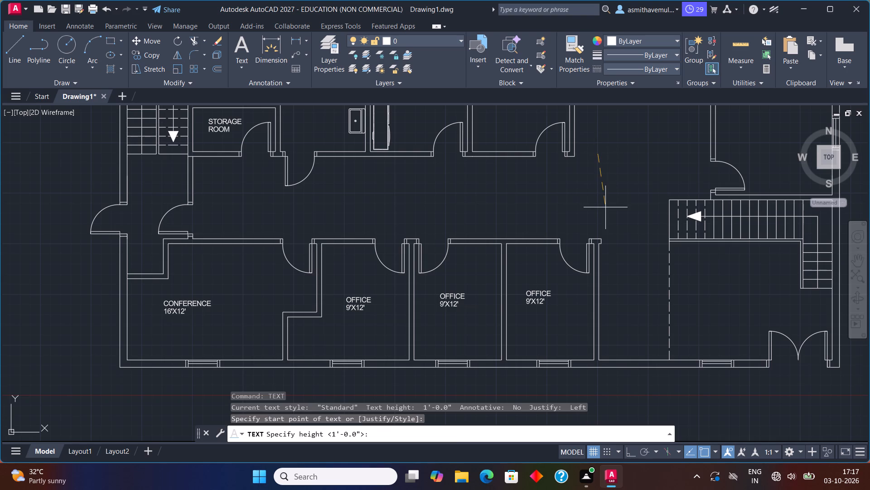
pyautogui.press('1')
pyautogui.press('BackSpace')
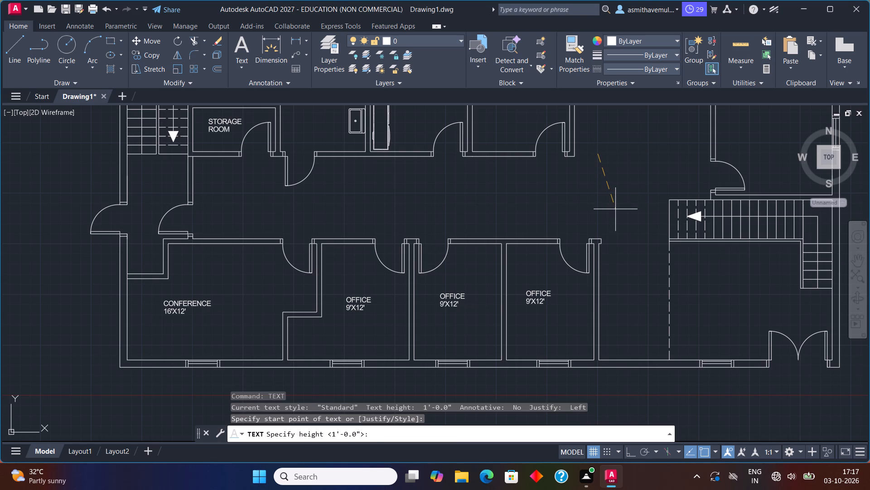
pyautogui.write("1'")
pyautogui.press('Return')
pyautogui.press('0')
pyautogui.press('Return')
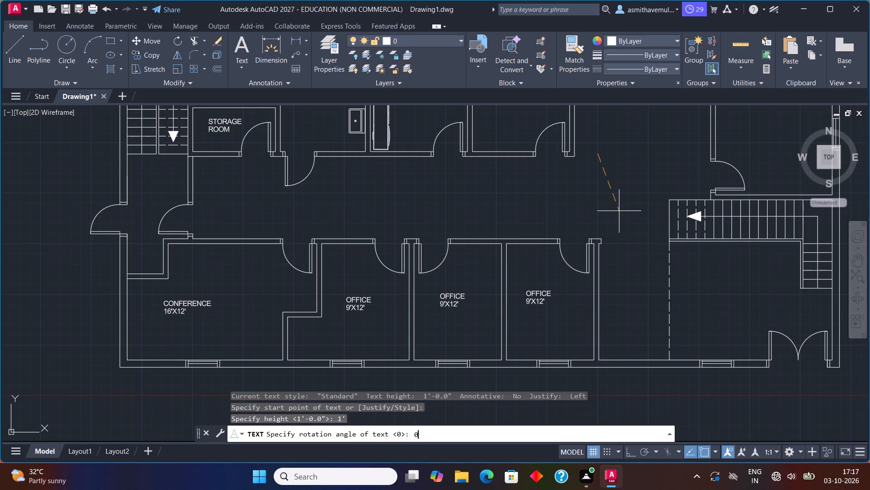
pyautogui.click(550, 195)
pyautogui.write('OFFICE')
pyautogui.press('Return')
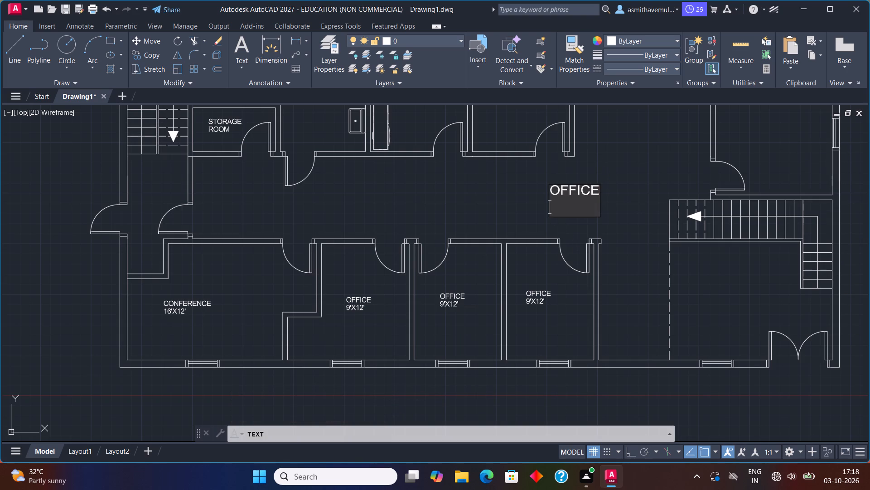
pyautogui.press('9')
pyautogui.write("'X12")
pyautogui.press("'")
# Add a second OFFICE 9'X12' text label in the corridor above the middle lower office.
pyautogui.click(512, 200)
pyautogui.click(468, 189)
pyautogui.write('OFFICE')
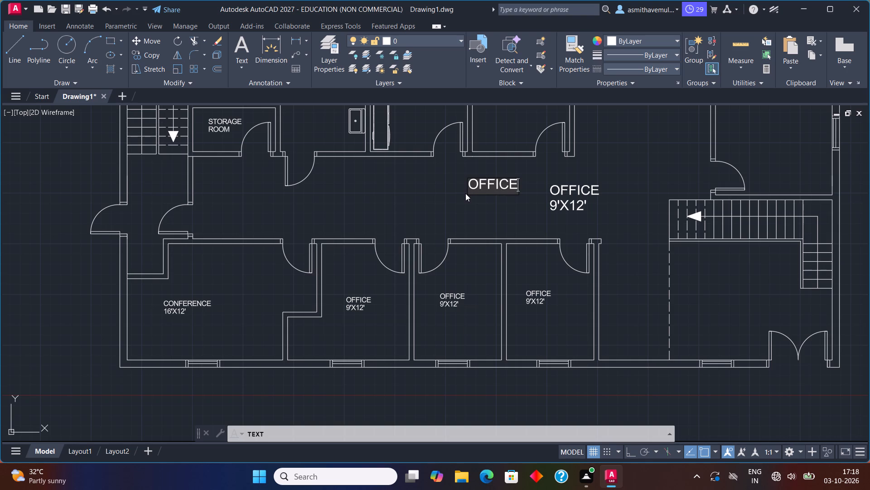
pyautogui.press('Return')
pyautogui.write("9'X12'")
# Add a third OFFICE 9'X12' text label in the corridor above the lower office nearest the conference room, and finish the text.
pyautogui.click(385, 194)
pyautogui.write('OFF')
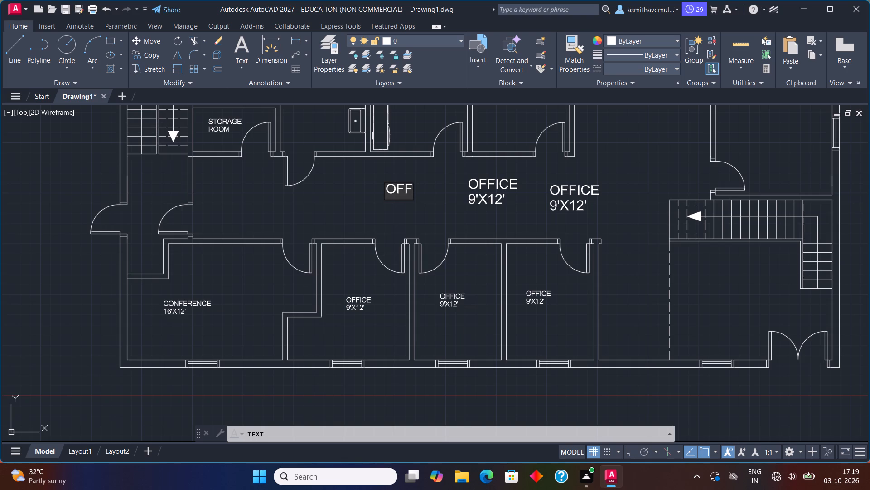
pyautogui.press('i')
pyautogui.write('CE')
pyautogui.press('Return')
pyautogui.write("9'X12'")
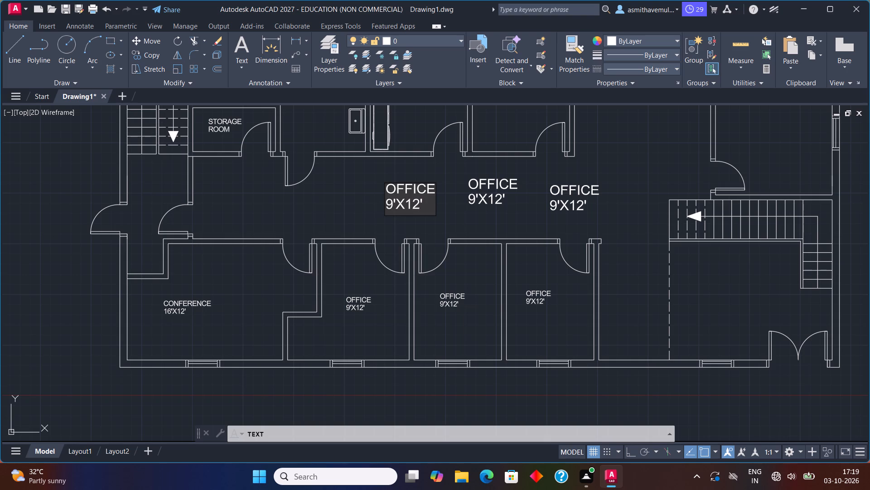
pyautogui.click(338, 201)
pyautogui.press('Escape')
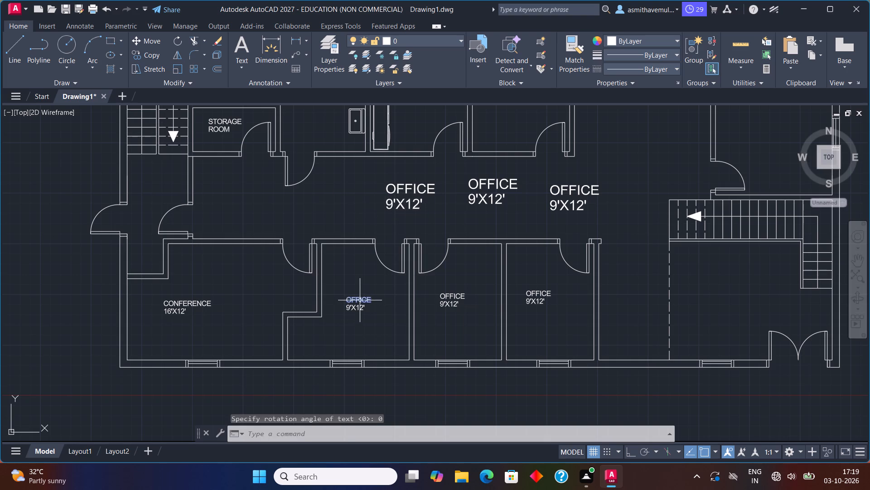
# Erase the three old small OFFICE 9'X12' labels inside the lower row of offices.
pyautogui.moveTo(360, 294); pyautogui.dragTo(359, 311)
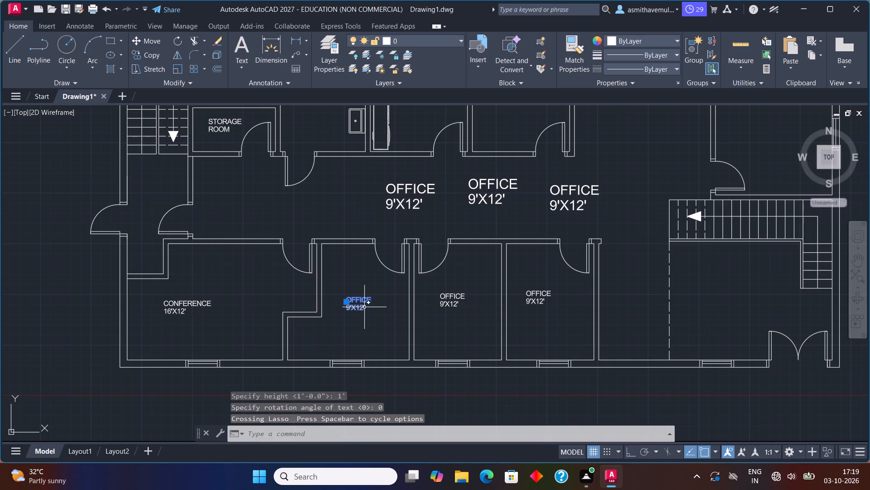
pyautogui.click(364, 304)
pyautogui.moveTo(454, 281); pyautogui.dragTo(448, 322)
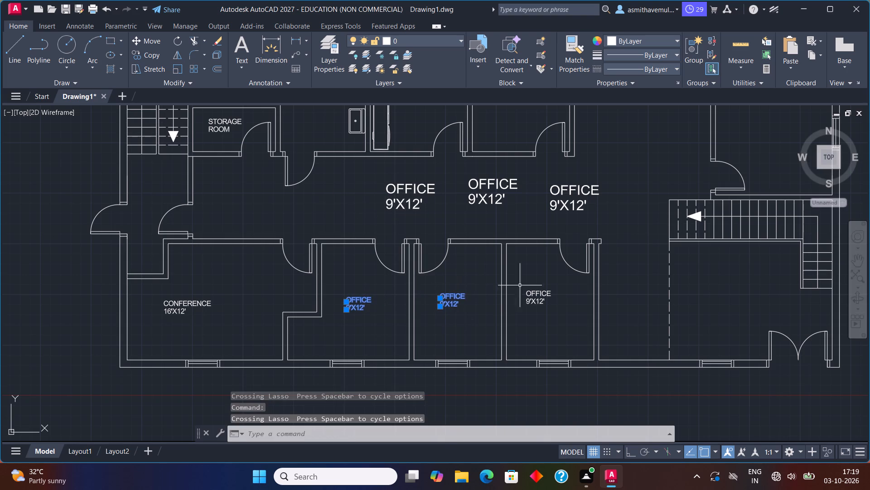
pyautogui.moveTo(528, 284); pyautogui.dragTo(536, 313)
pyautogui.moveTo(539, 283); pyautogui.dragTo(527, 323)
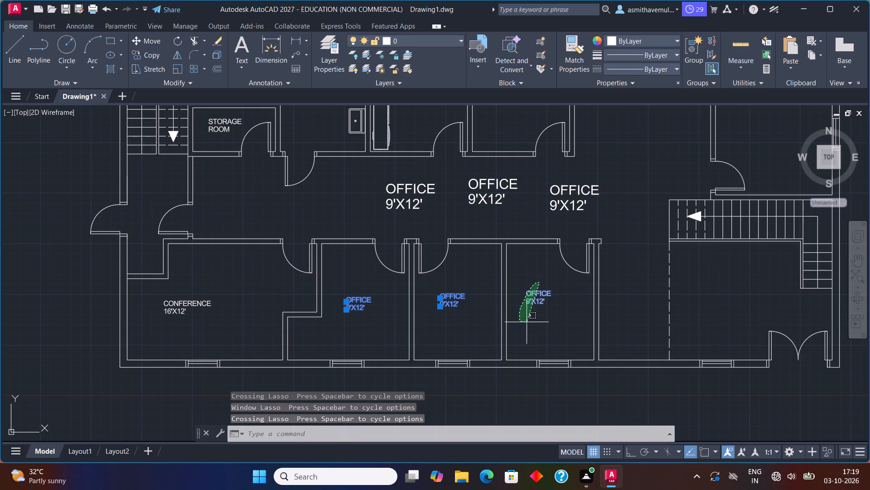
pyautogui.moveTo(527, 323); pyautogui.dragTo(528, 323)
pyautogui.press('Delete')
# Move the westernmost new OFFICE 9'X12' label from the corridor down into the office next to the conference room.
pyautogui.moveTo(444, 165); pyautogui.dragTo(409, 211)
pyautogui.press('m')
pyautogui.press('Return')
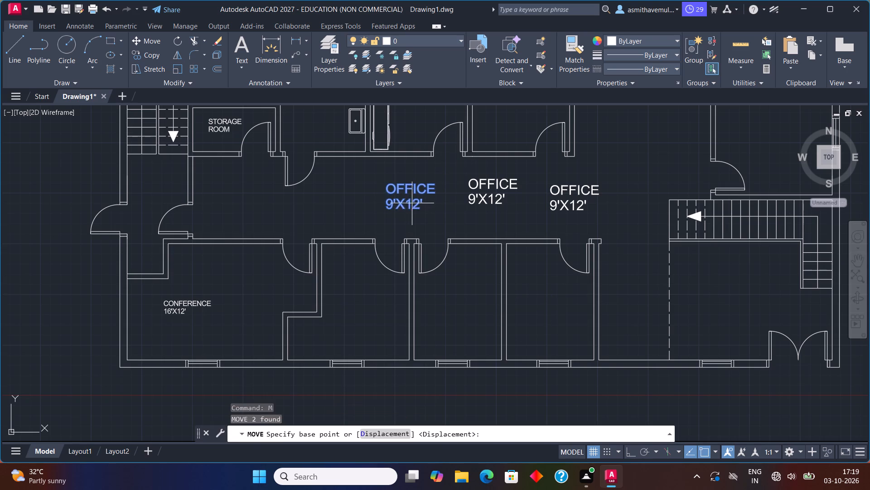
pyautogui.click(410, 198)
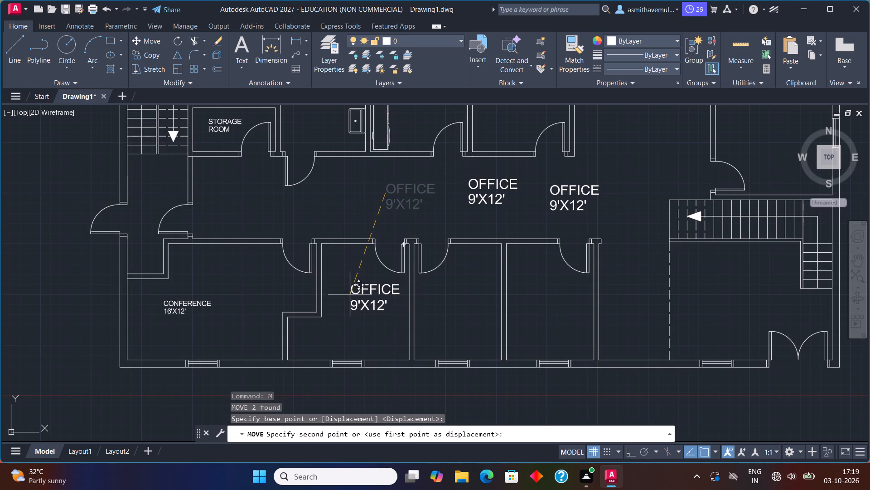
pyautogui.click(345, 304)
# Move the middle new OFFICE 9'X12' label from the corridor down into the middle lower office.
pyautogui.moveTo(502, 171); pyautogui.dragTo(475, 179)
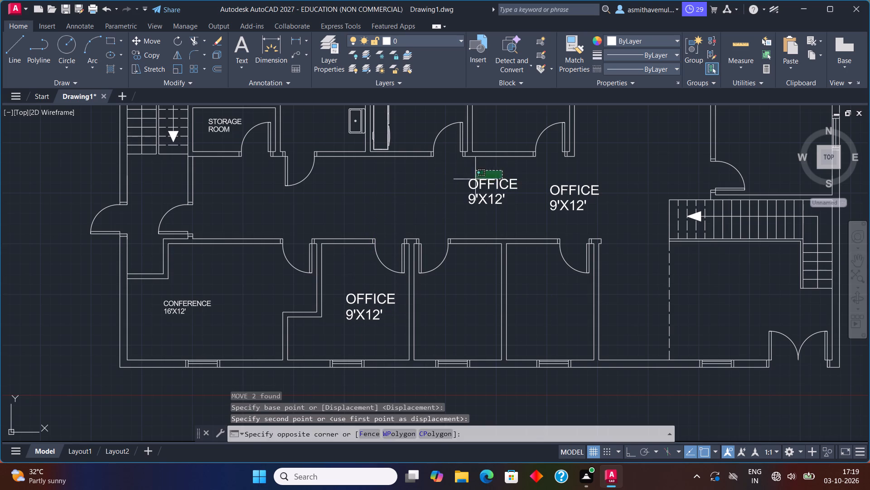
pyautogui.moveTo(475, 179); pyautogui.dragTo(464, 216)
pyautogui.press('m')
pyautogui.press('Return')
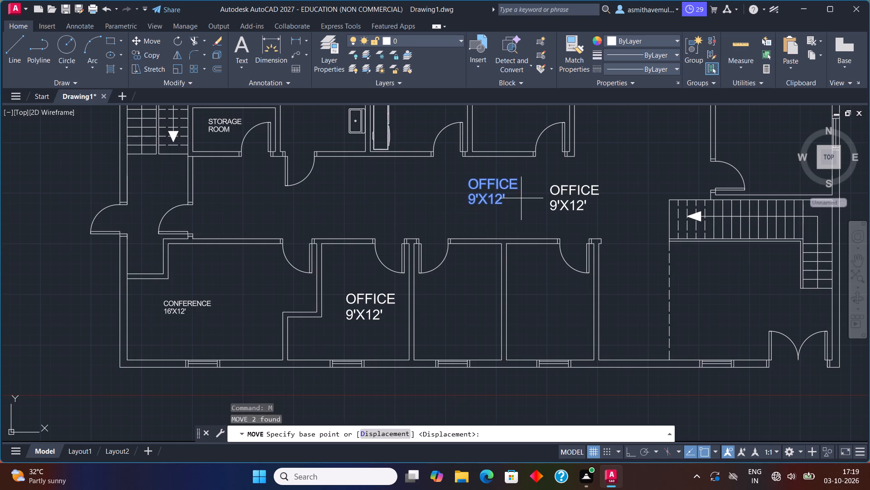
pyautogui.click(498, 192)
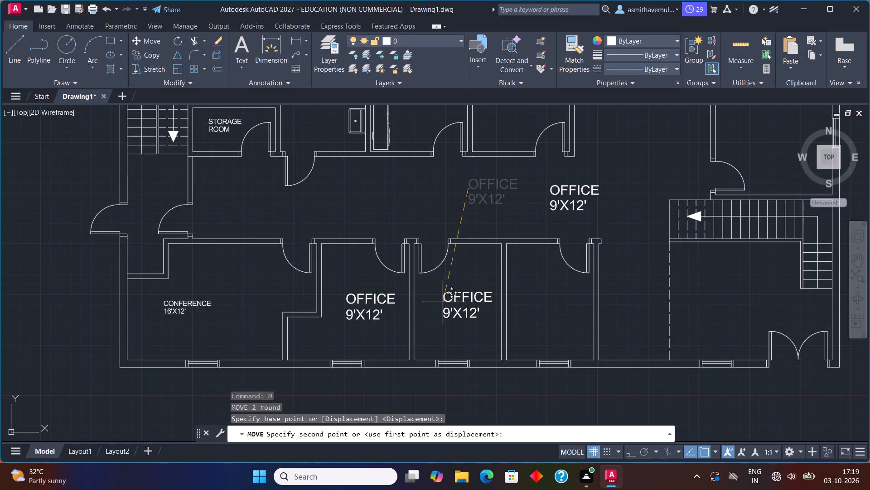
pyautogui.click(443, 303)
# Move the remaining new OFFICE 9'X12' label from the corridor down into the easternmost lower office.
pyautogui.moveTo(559, 173); pyautogui.dragTo(575, 208)
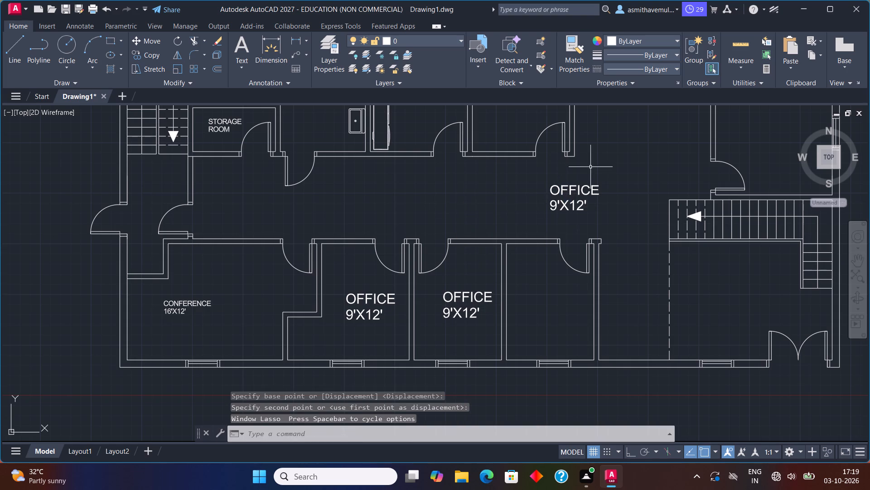
pyautogui.moveTo(586, 167); pyautogui.dragTo(574, 226)
pyautogui.press('m')
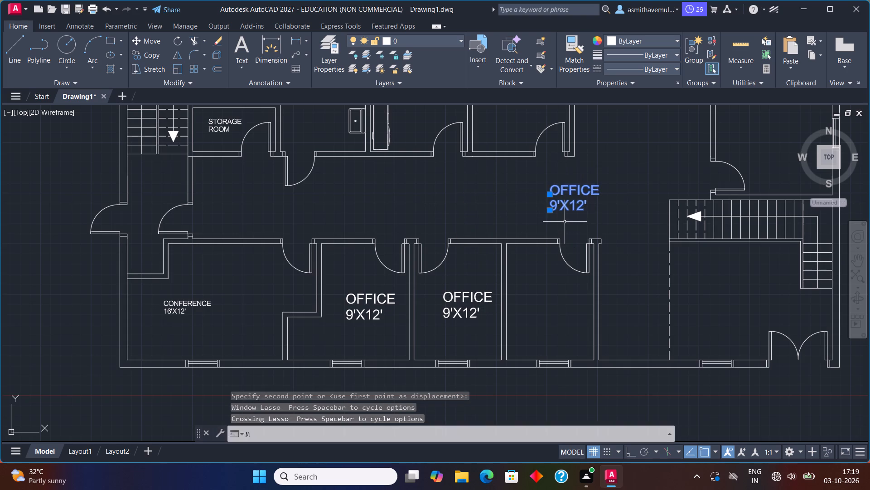
pyautogui.press('Return')
pyautogui.click(565, 198)
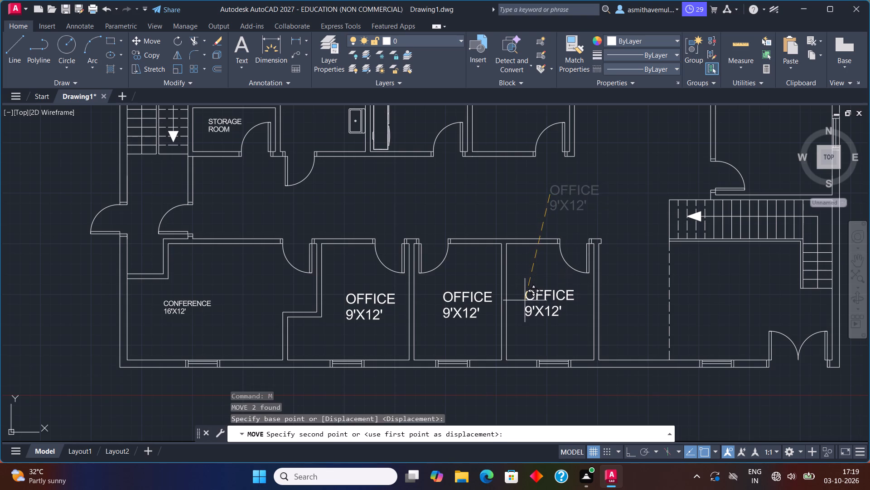
pyautogui.click(525, 301)
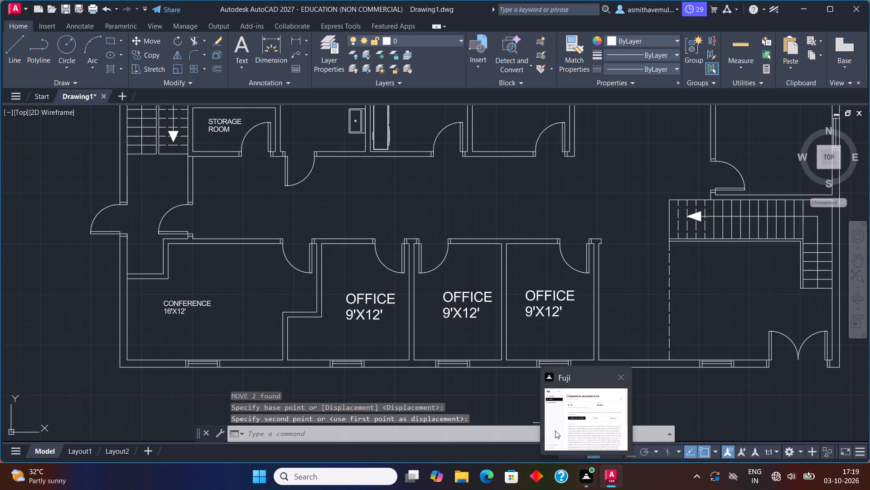
pyautogui.moveTo(404, 238); pyautogui.dragTo(415, 252, button='middle')
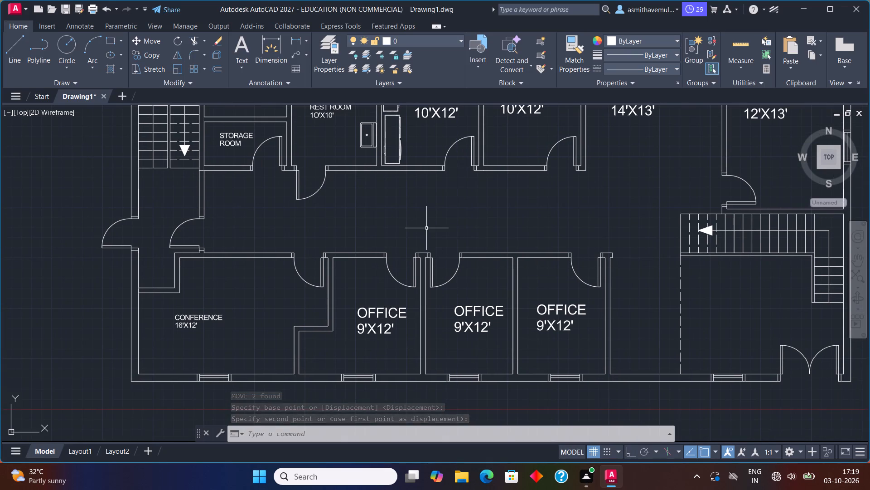
# Add a two-line CONFERENCE 16'X12' text label in the corridor with 1' text height and 0 rotation.
pyautogui.write('TEXT')
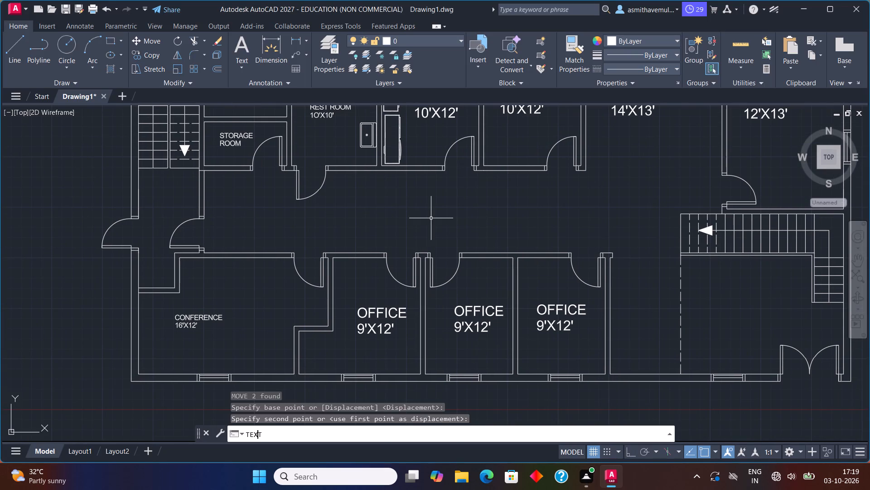
pyautogui.press('Return')
pyautogui.click(430, 198)
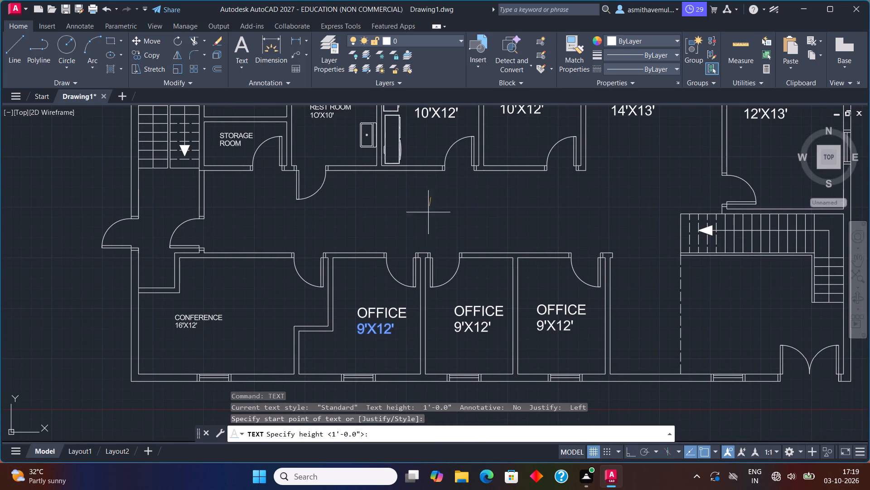
pyautogui.write("1'")
pyautogui.press('Return')
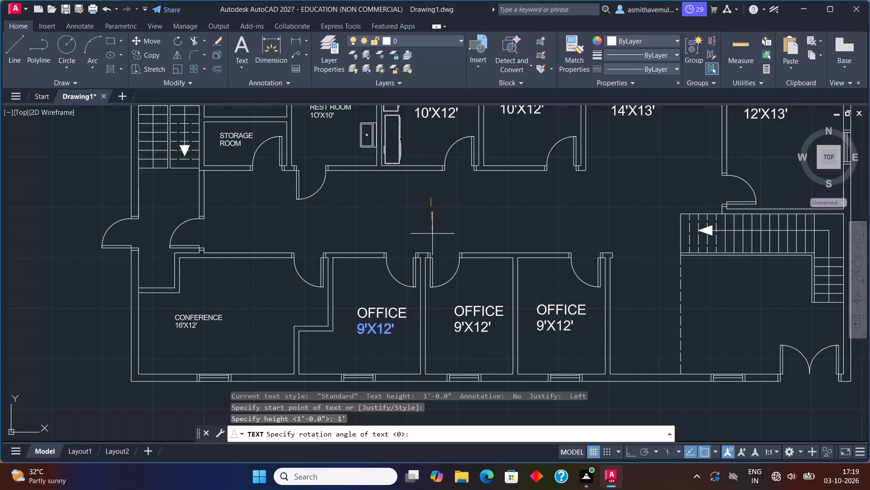
pyautogui.press('0')
pyautogui.press('Return')
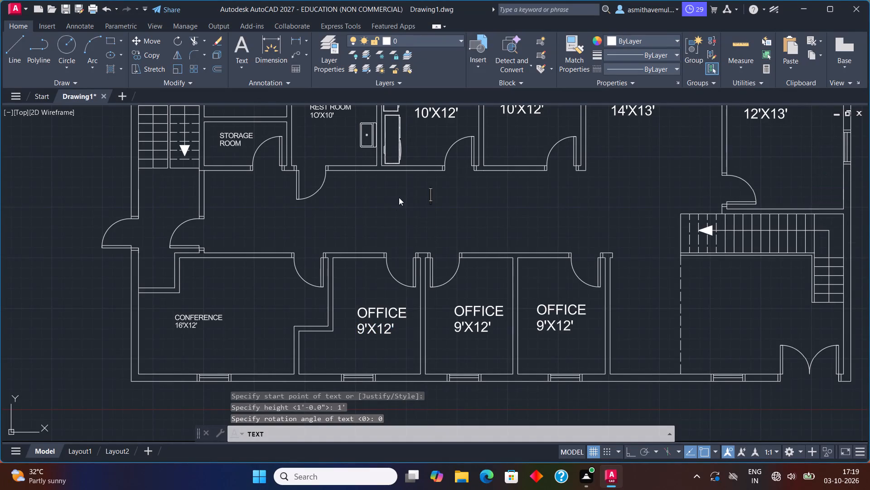
pyautogui.click(407, 208)
pyautogui.write('CO')
pyautogui.write('NFERENCE')
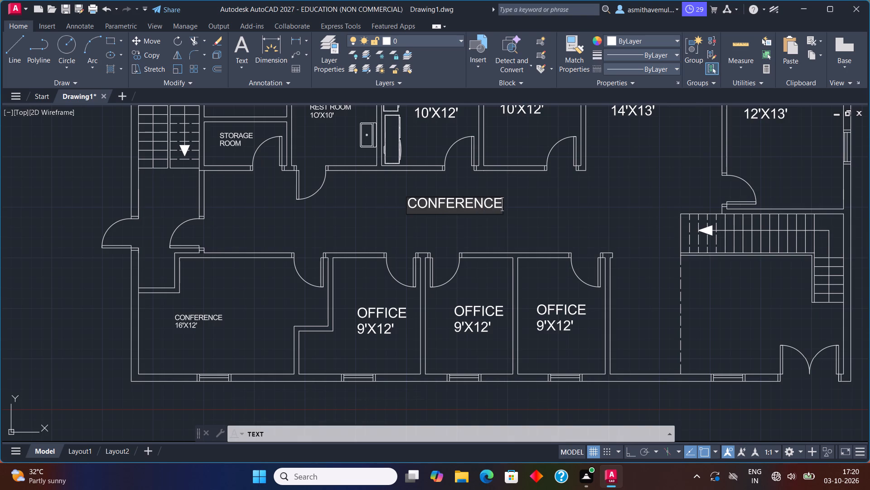
pyautogui.press('Return')
pyautogui.write('16')
pyautogui.write("'X12")
pyautogui.press("'")
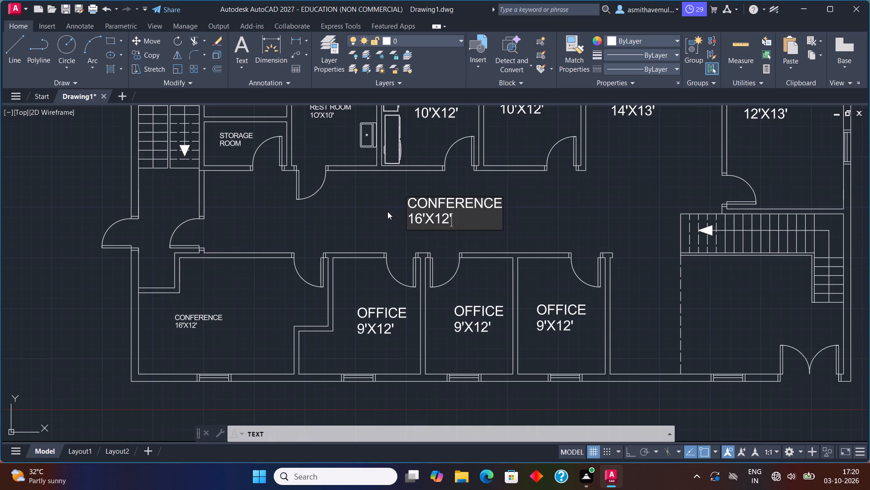
pyautogui.click(387, 211)
pyautogui.press('Escape')
# Erase the old small CONFERENCE 16'X12' label inside the conference room.
pyautogui.moveTo(237, 289); pyautogui.dragTo(236, 289)
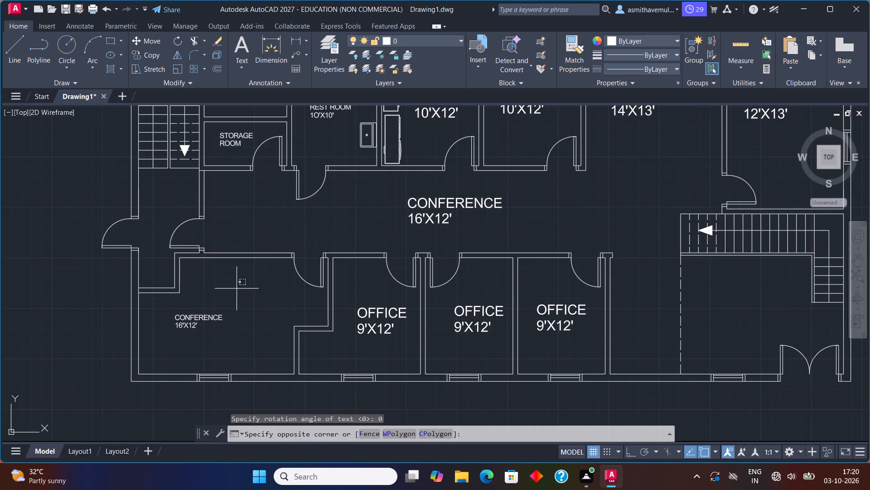
pyautogui.moveTo(236, 289); pyautogui.dragTo(186, 334)
pyautogui.press('Delete')
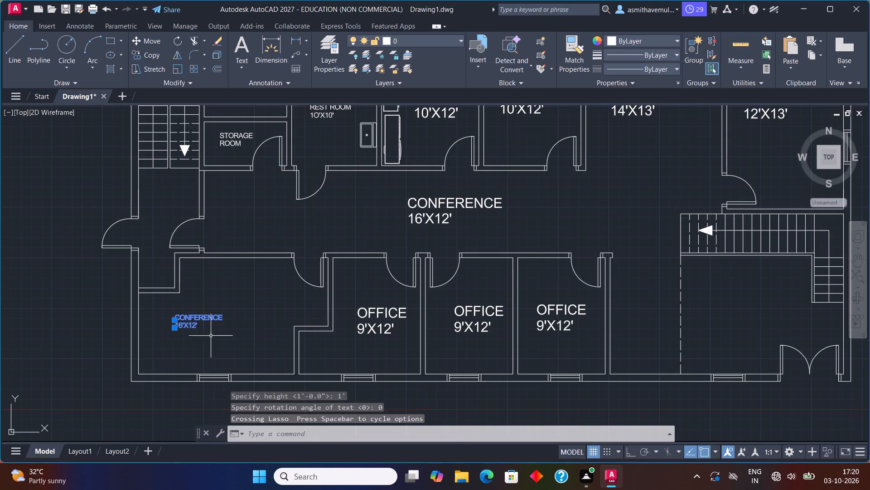
# Move the new CONFERENCE 16'X12' label from the corridor down into the conference room.
pyautogui.moveTo(442, 197); pyautogui.dragTo(430, 258)
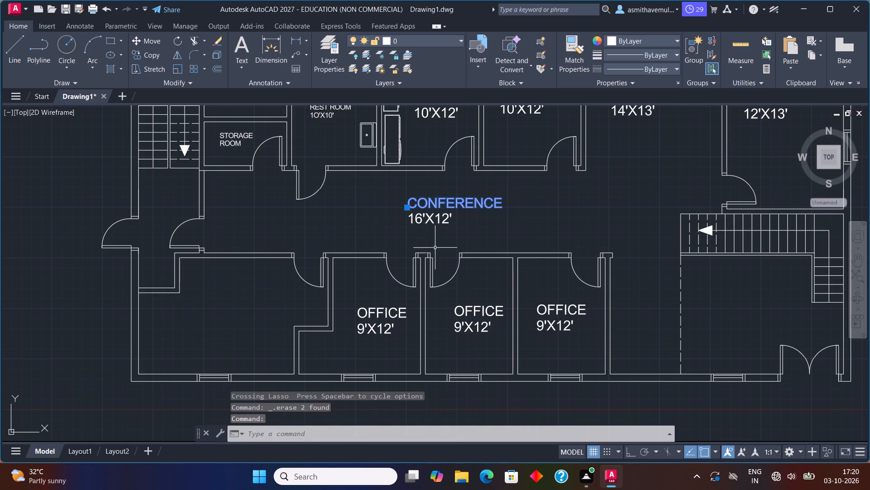
pyautogui.click(439, 222)
pyautogui.press('m')
pyautogui.press('Return')
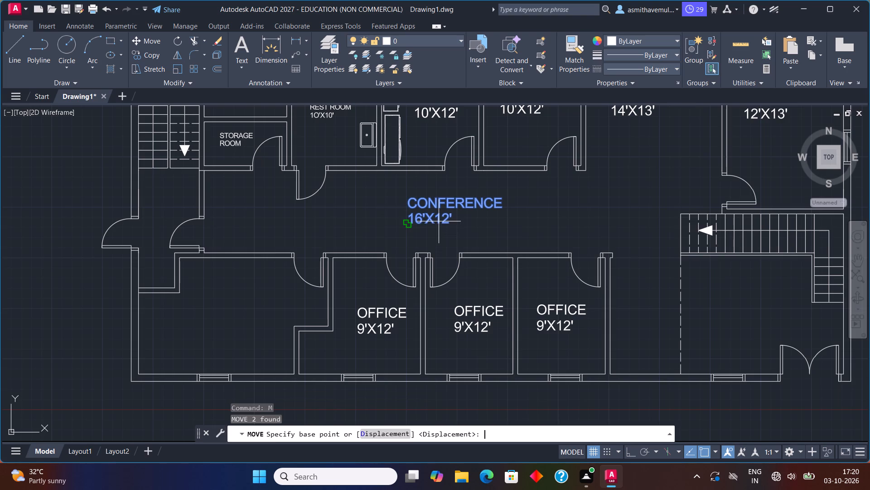
pyautogui.click(439, 220)
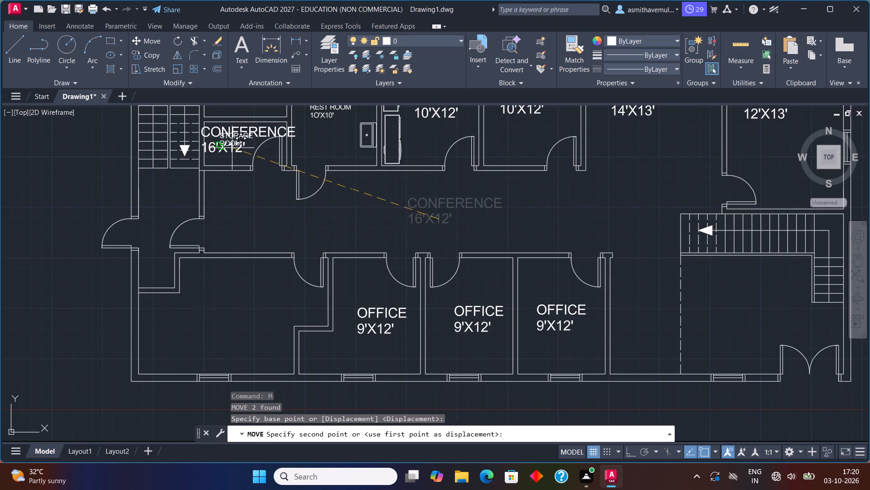
pyautogui.scroll(1, 235, 148)
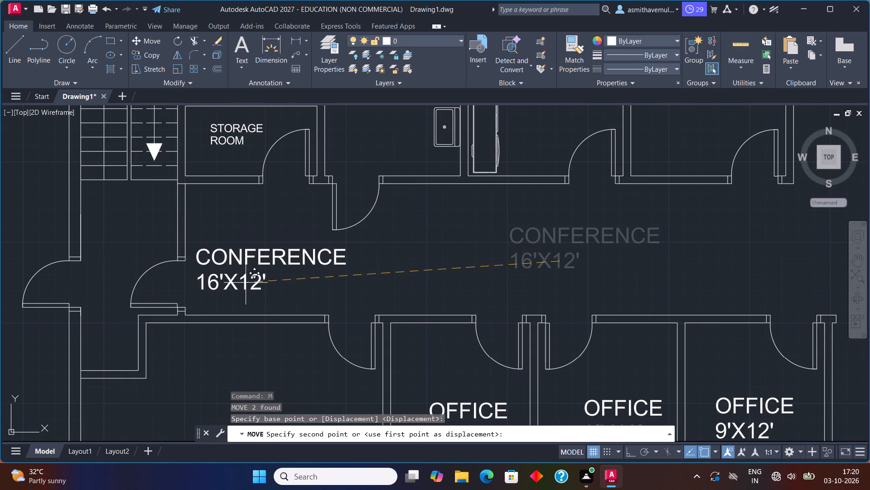
pyautogui.moveTo(252, 271); pyautogui.dragTo(318, 142, button='middle')
pyautogui.click(253, 305)
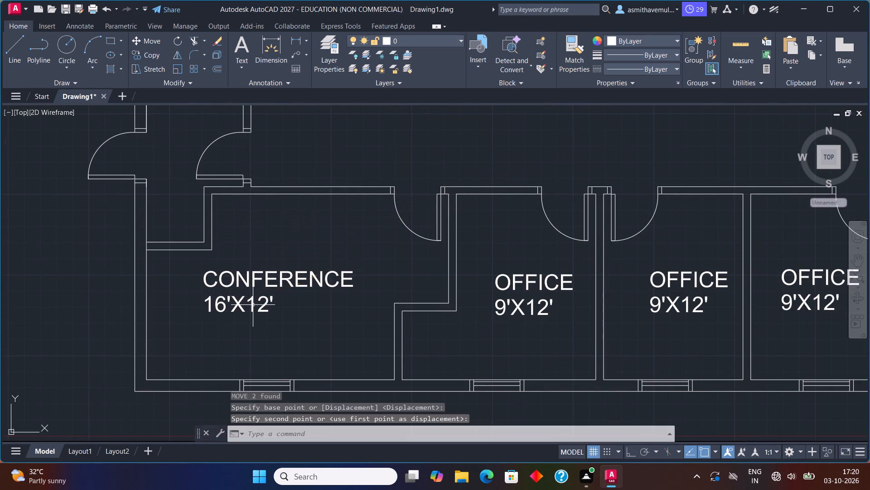
# Shift the CONFERENCE 16'X12' label slightly west within the conference room, keeping it clear of the west wall.
pyautogui.scroll(-1, 357, 294)
pyautogui.moveTo(565, 317); pyautogui.dragTo(408, 325, button='middle')
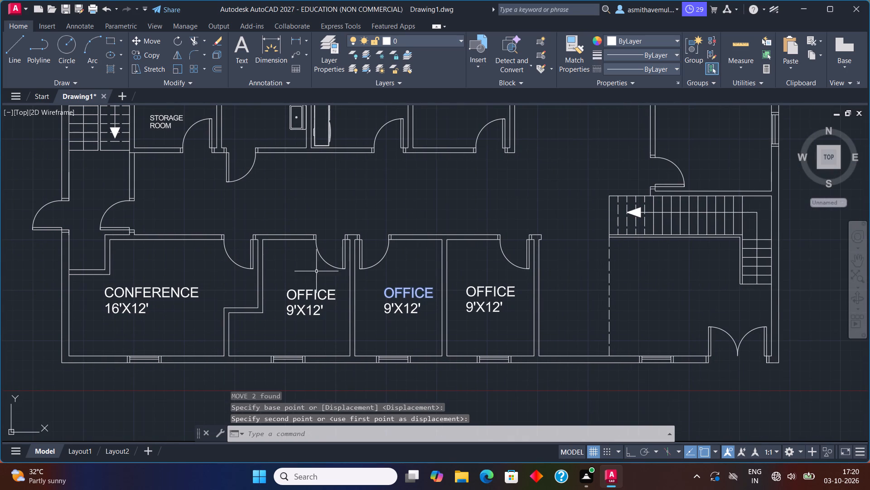
pyautogui.moveTo(175, 272); pyautogui.dragTo(106, 322)
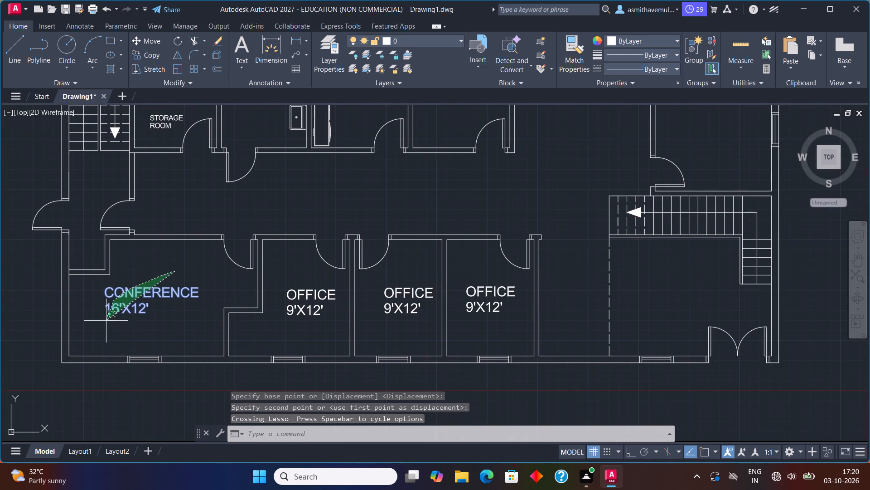
pyautogui.moveTo(106, 322); pyautogui.dragTo(106, 326)
pyautogui.press('m')
pyautogui.press('Return')
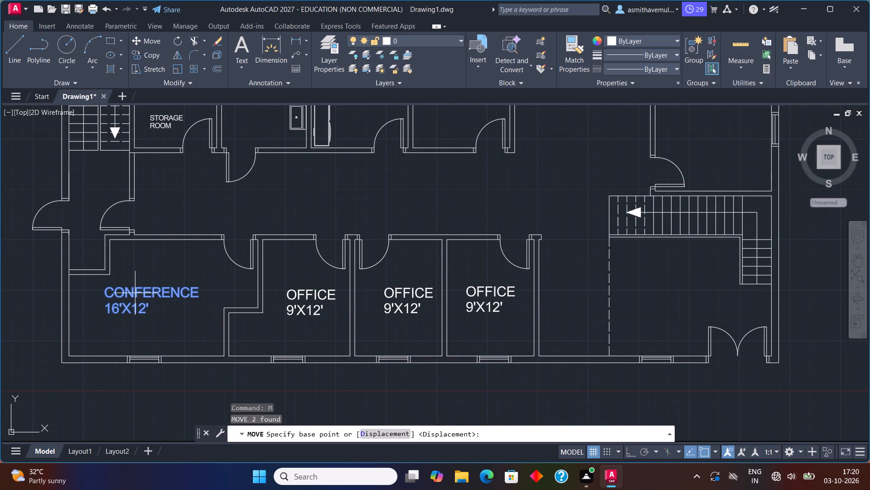
pyautogui.click(135, 293)
pyautogui.click(129, 296)
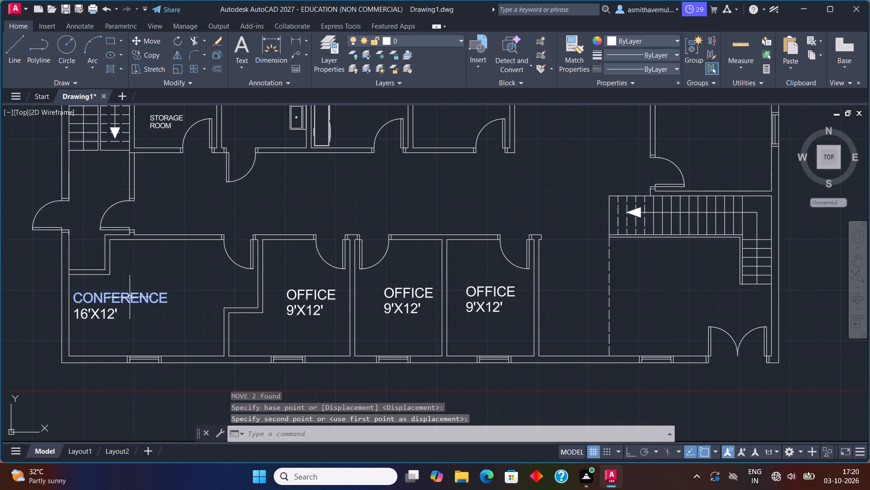
pyautogui.moveTo(130, 291); pyautogui.dragTo(104, 329)
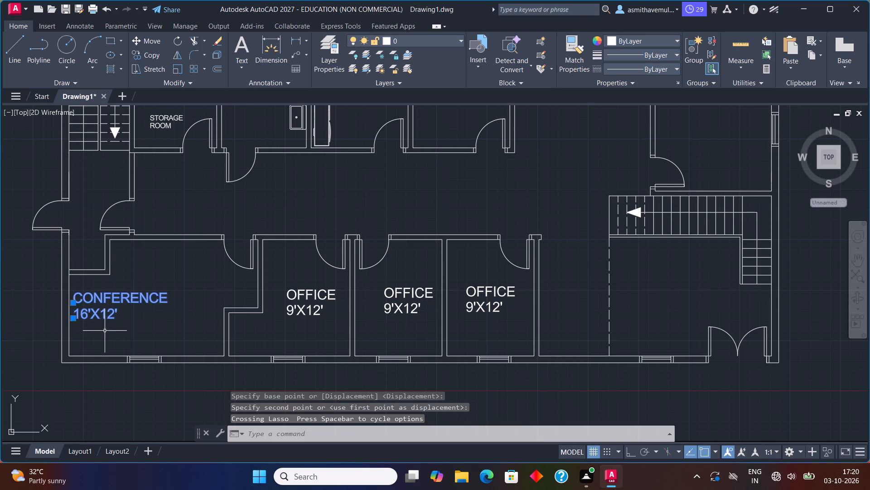
pyautogui.press('m')
pyautogui.press('Return')
pyautogui.click(111, 300)
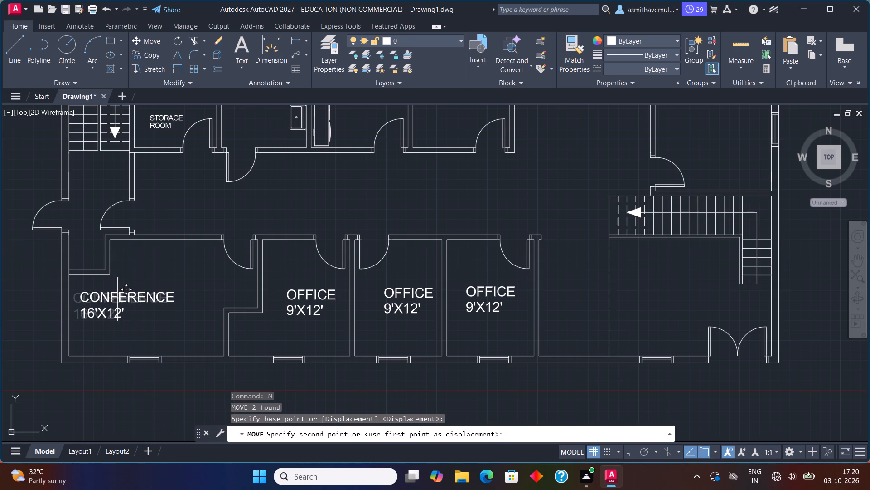
pyautogui.click(130, 299)
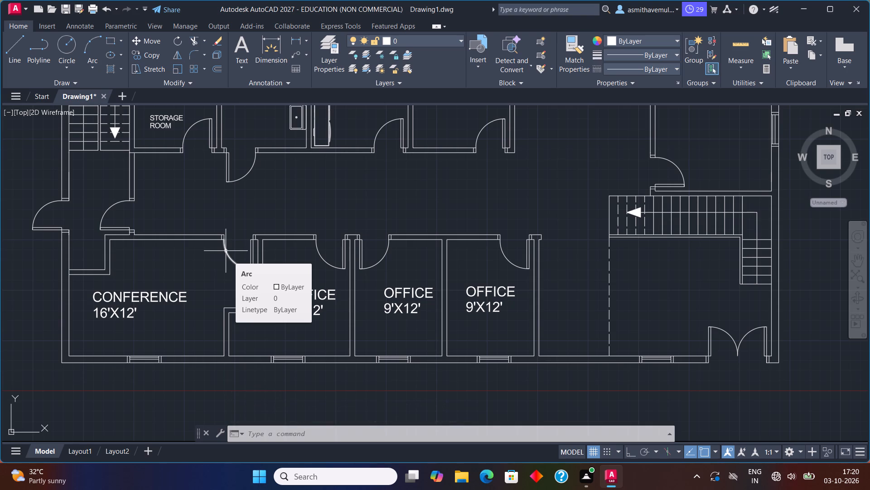
# Add a two-line STORAGE ROOM text label in the corridor south of the storage room with 1' text height and 0 rotation.
pyautogui.moveTo(302, 222); pyautogui.dragTo(304, 222, button='middle')
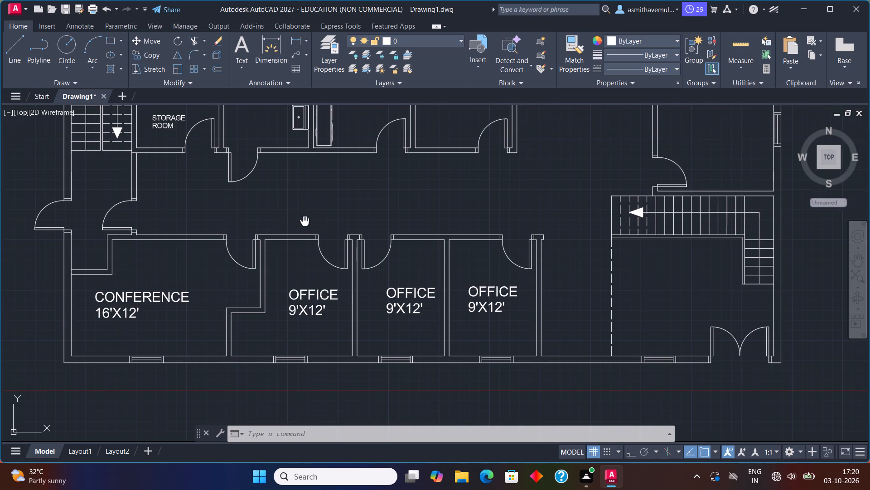
pyautogui.moveTo(304, 222); pyautogui.dragTo(313, 236, button='middle')
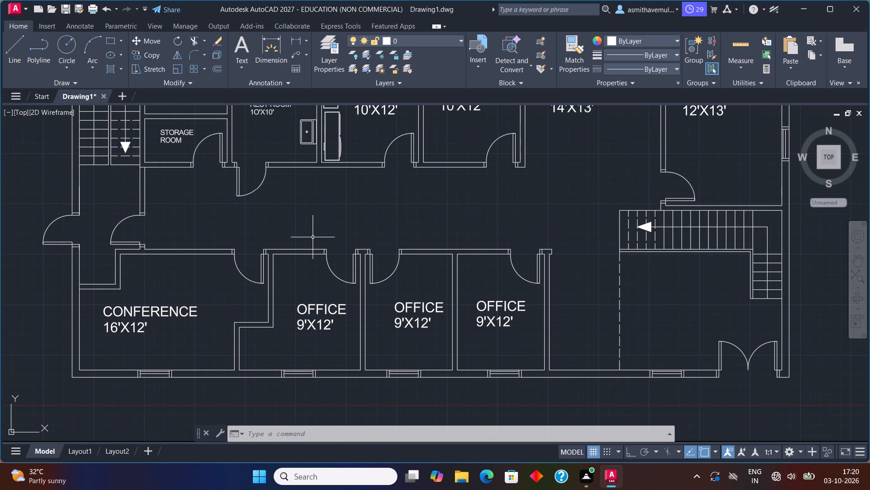
pyautogui.moveTo(357, 231); pyautogui.dragTo(434, 249, button='middle')
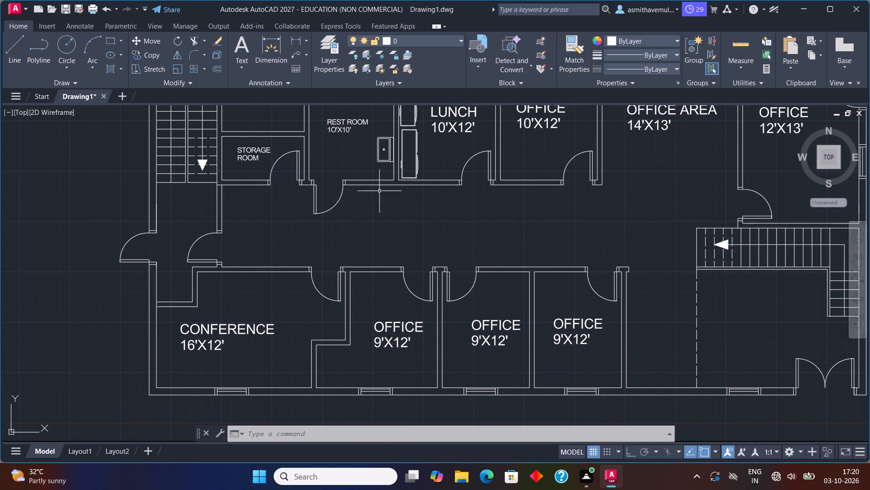
pyautogui.moveTo(327, 171); pyautogui.dragTo(367, 194, button='middle')
pyautogui.scroll(1, 325, 172)
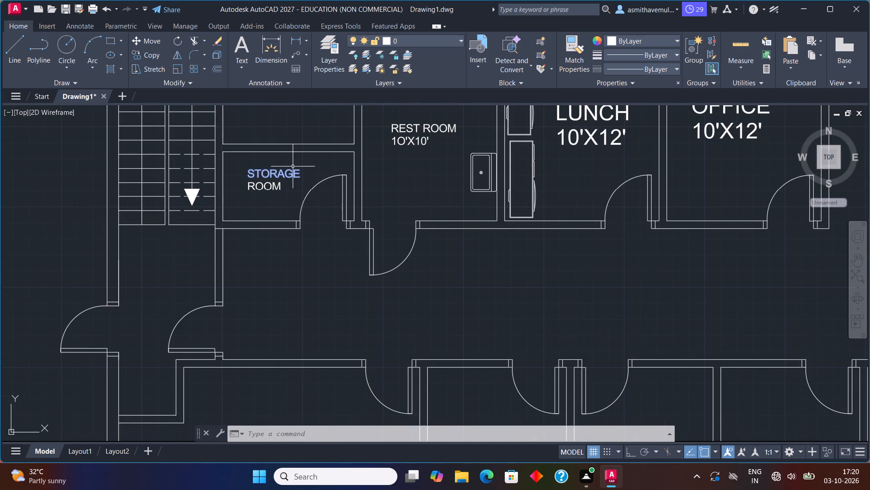
pyautogui.write('TEXT')
pyautogui.press('Return')
pyautogui.click(292, 270)
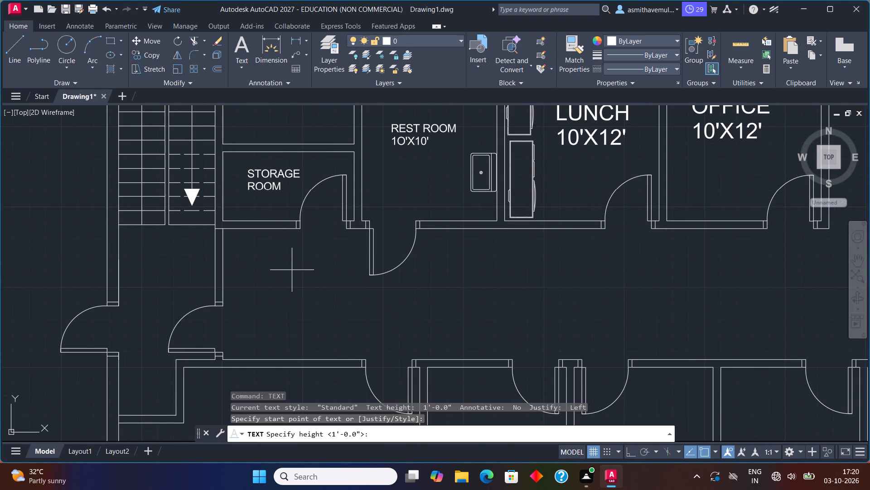
pyautogui.write("1'")
pyautogui.press('Return')
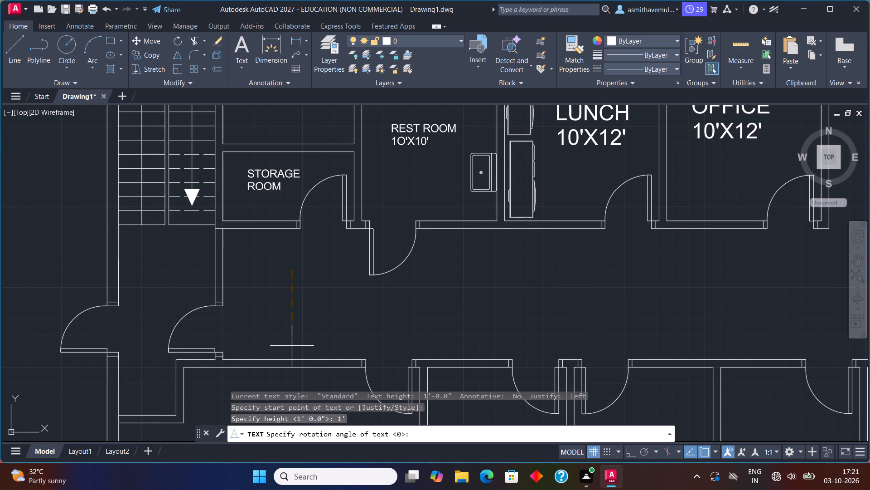
pyautogui.press('0')
pyautogui.press('Return')
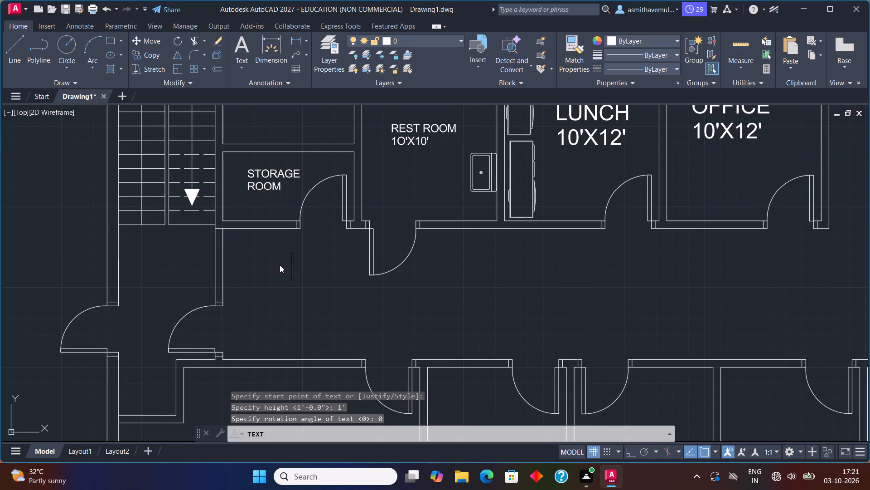
pyautogui.click(284, 287)
pyautogui.write('STORAGE')
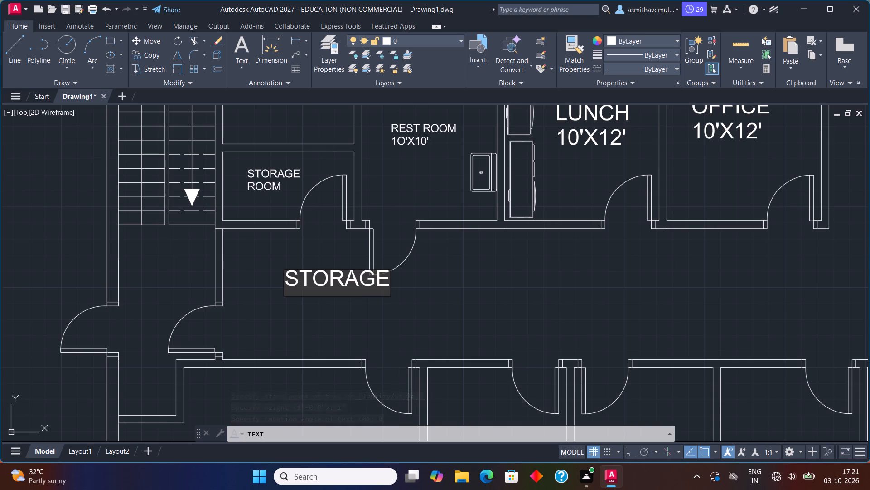
pyautogui.press('Return')
pyautogui.write('ROOM')
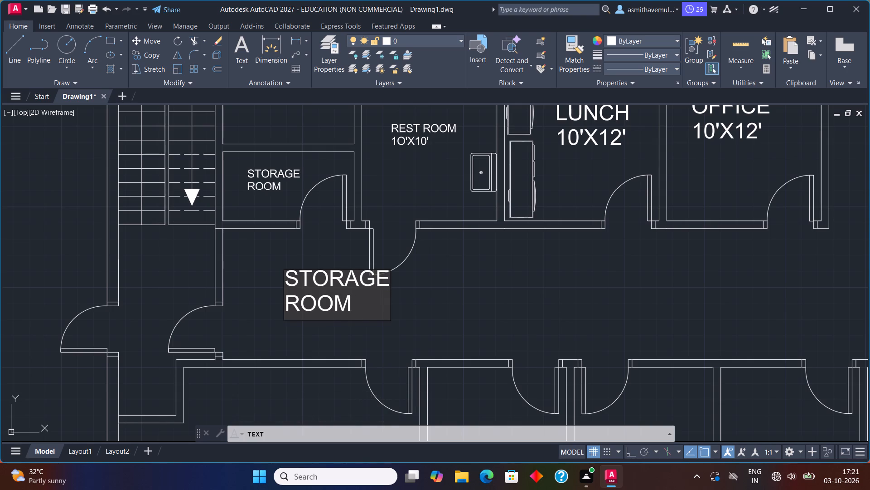
pyautogui.click(482, 319)
pyautogui.press('Escape')
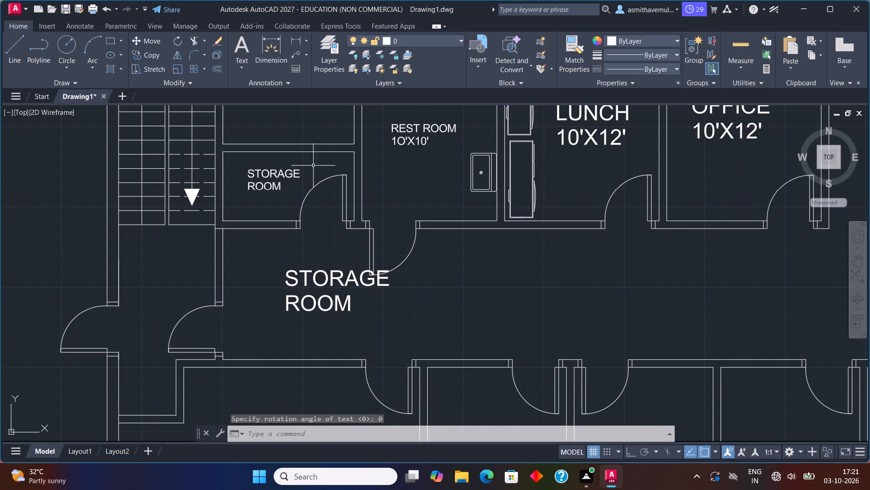
# Erase the old small STORAGE ROOM label inside the first-floor storage room.
pyautogui.moveTo(295, 157); pyautogui.dragTo(280, 200)
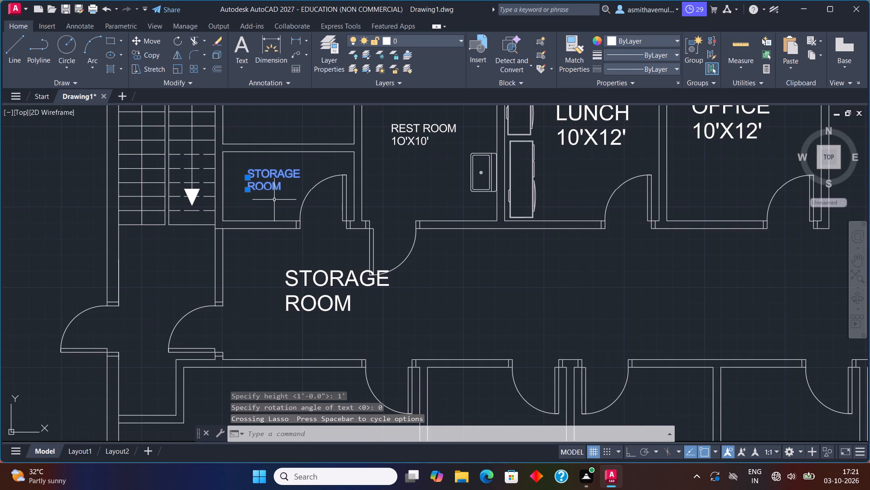
pyautogui.press('Delete')
# Move the new STORAGE ROOM label from the corridor up into the storage room, clear of its west wall.
pyautogui.moveTo(306, 245); pyautogui.dragTo(317, 342)
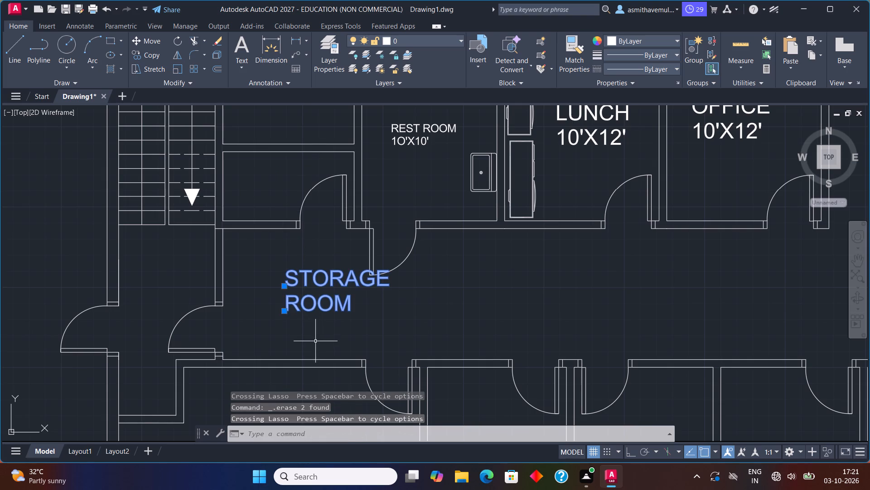
pyautogui.press('m')
pyautogui.press('Return')
pyautogui.click(322, 274)
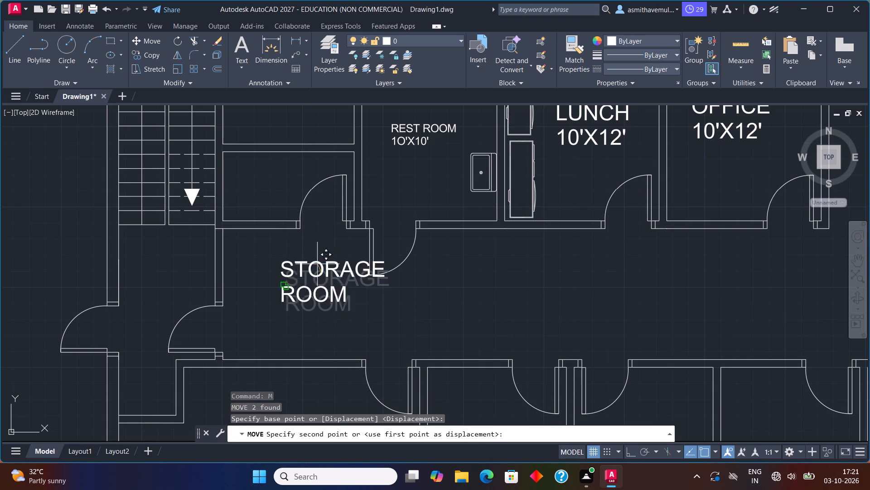
pyautogui.moveTo(290, 188); pyautogui.dragTo(320, 199, button='middle')
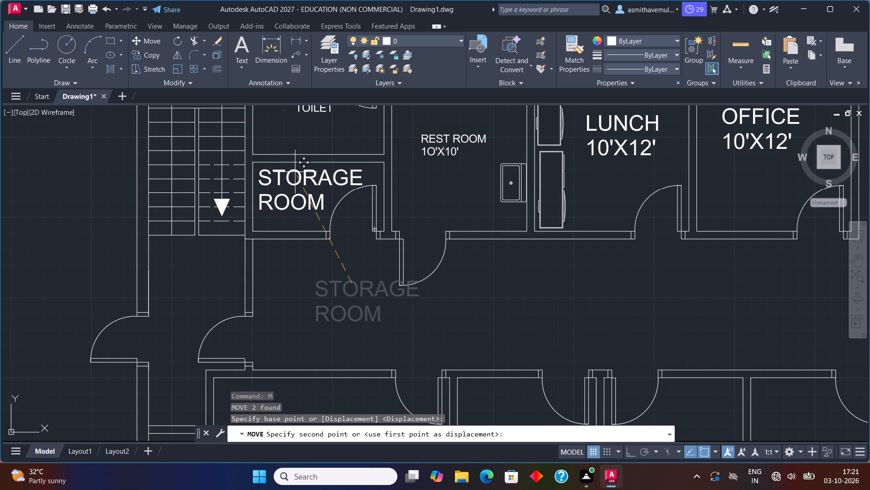
pyautogui.click(295, 172)
# Add a two-line REST ROOM 10'X10' text label in the corridor south of the lunch room with 1' height and 0 rotation.
pyautogui.scroll(-1, 473, 218)
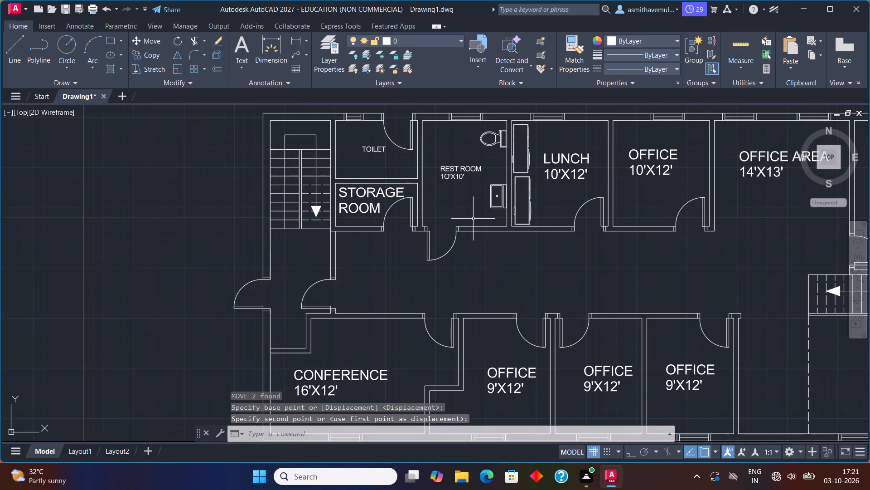
pyautogui.moveTo(473, 218); pyautogui.dragTo(484, 190, button='middle')
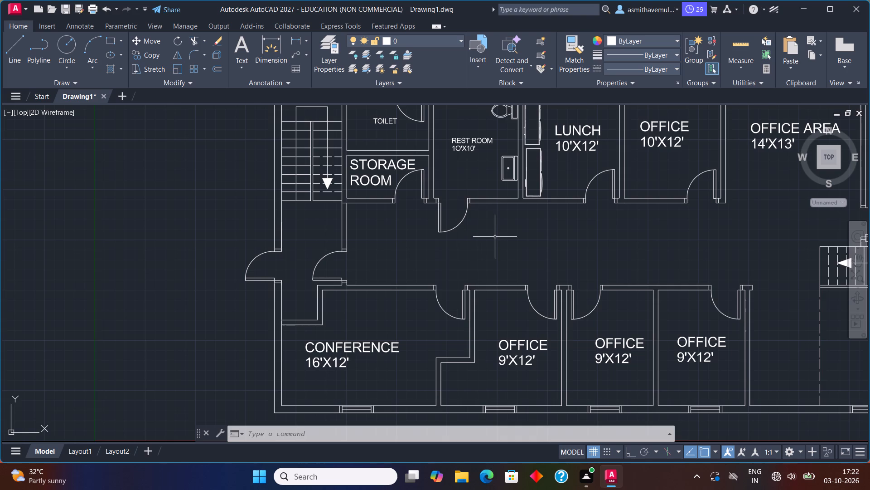
pyautogui.write('TEX')
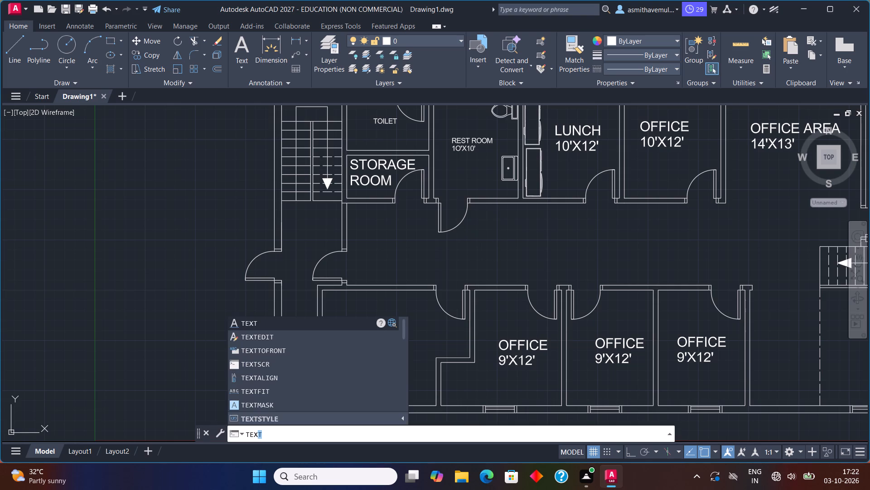
pyautogui.press('Return')
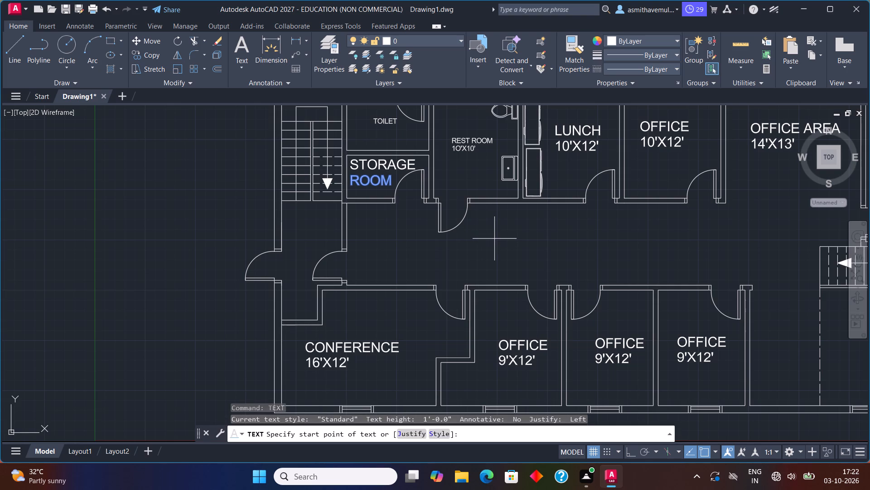
pyautogui.click(518, 226)
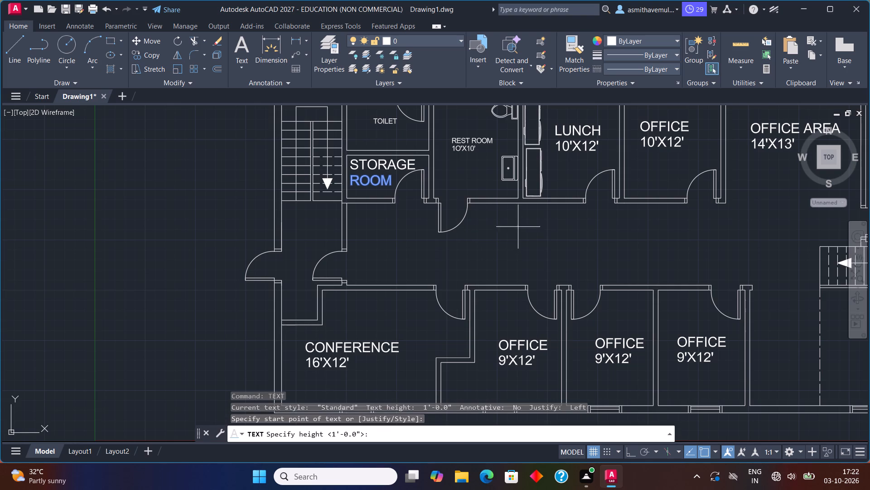
pyautogui.press('1')
pyautogui.press("'")
pyautogui.press('Return')
pyautogui.press('0')
pyautogui.press('Return')
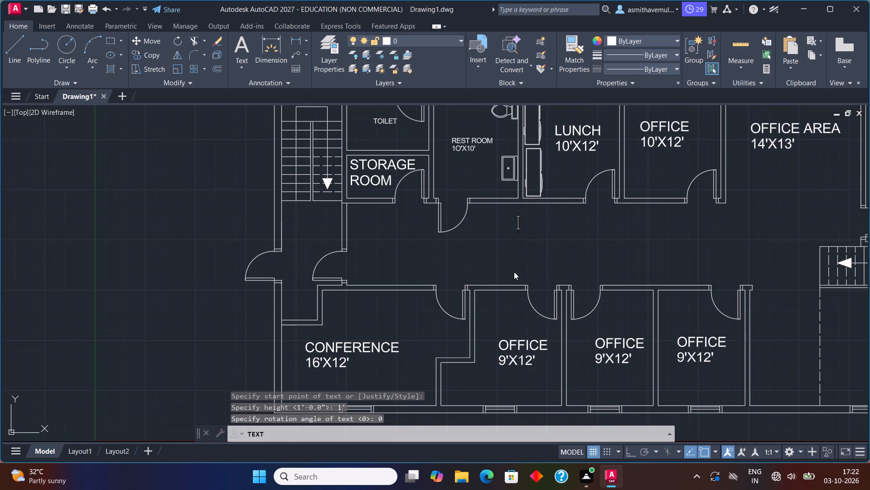
pyautogui.write('REST ROOM')
pyautogui.press('space')
pyautogui.press('Return')
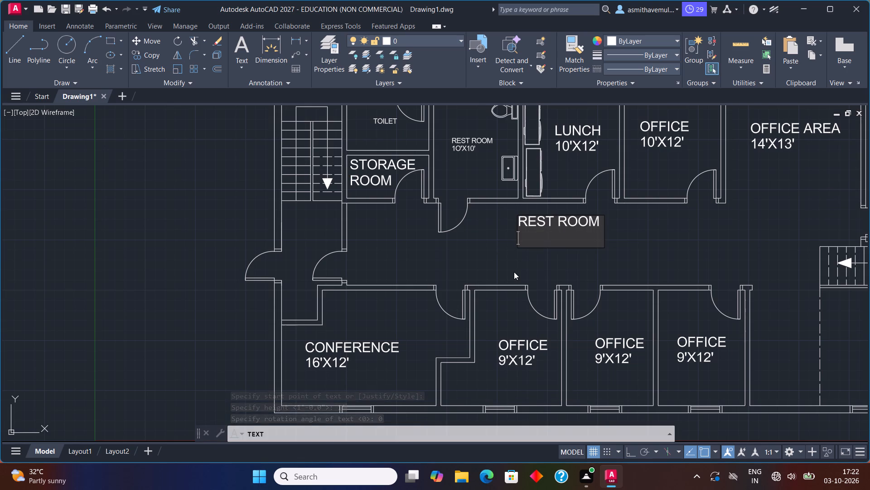
pyautogui.write('10')
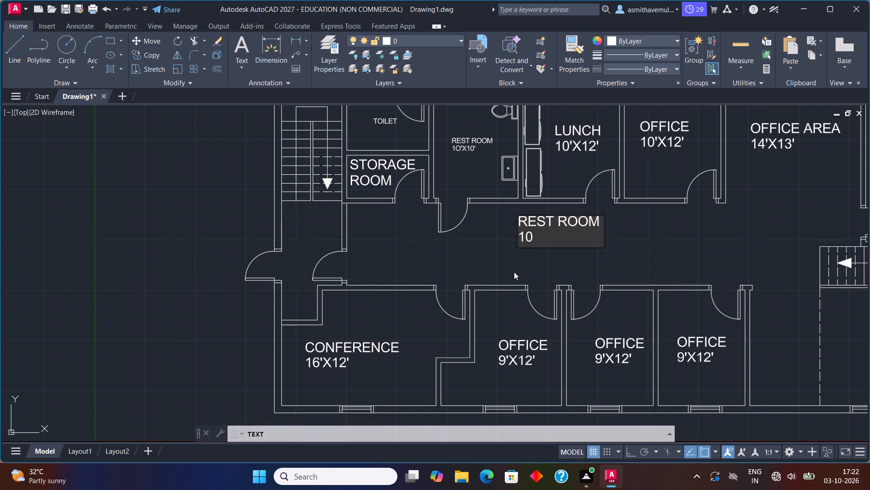
pyautogui.write("'X10'")
# Add a TOILET text label at the same 1' height in the corridor, east of the new REST ROOM label.
pyautogui.moveTo(638, 250); pyautogui.dragTo(608, 265, button='middle')
pyautogui.click(630, 251)
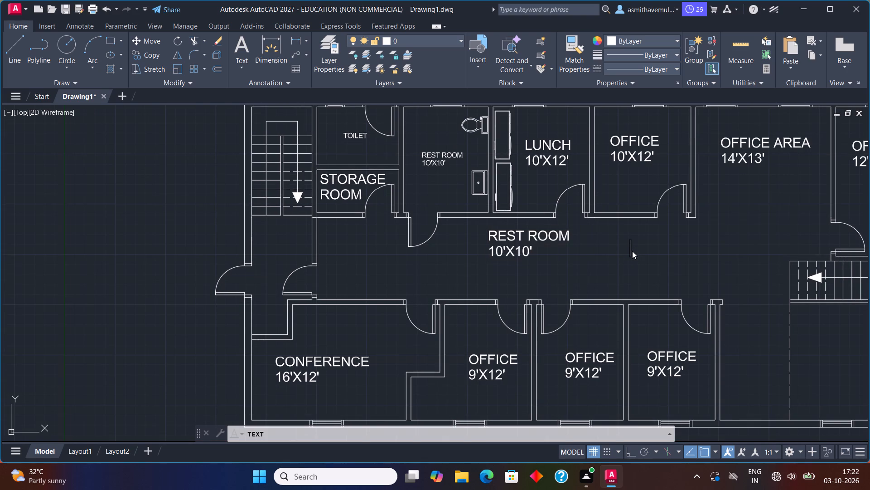
pyautogui.write('TOILRT')
pyautogui.press('BackSpace')
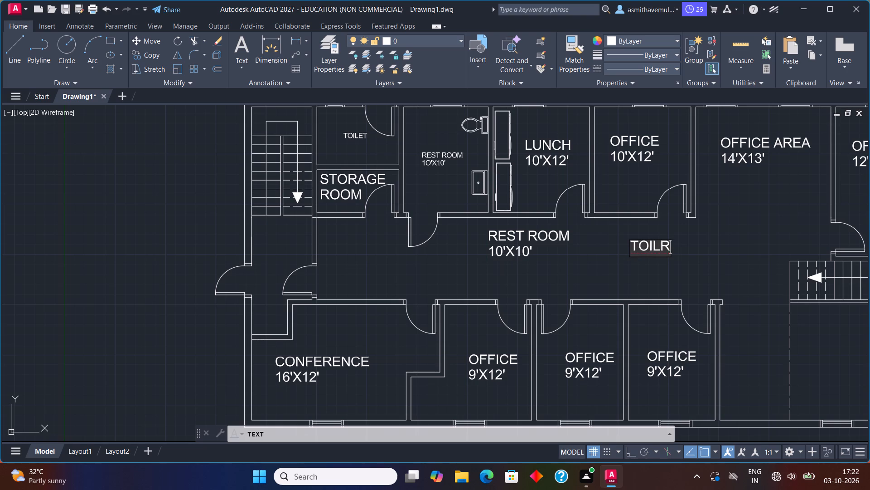
pyautogui.press('BackSpace')
pyautogui.write('ET')
pyautogui.press('Return')
pyautogui.click(577, 251)
pyautogui.press('Escape')
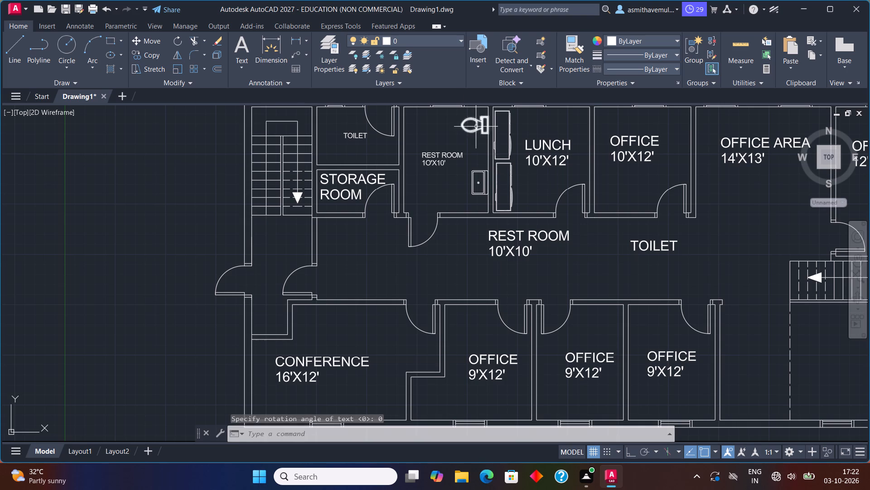
# Erase the old small REST ROOM 10'X10' label inside the rest room.
pyautogui.moveTo(445, 130); pyautogui.dragTo(440, 181)
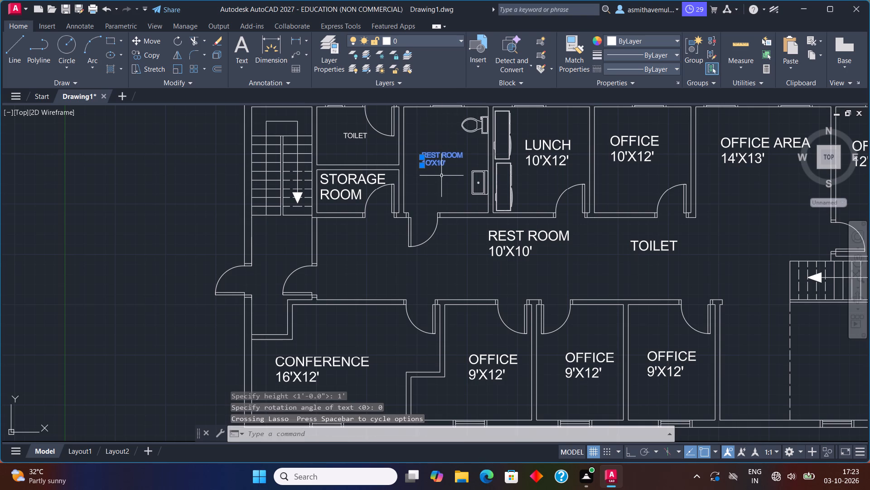
pyautogui.press('Delete')
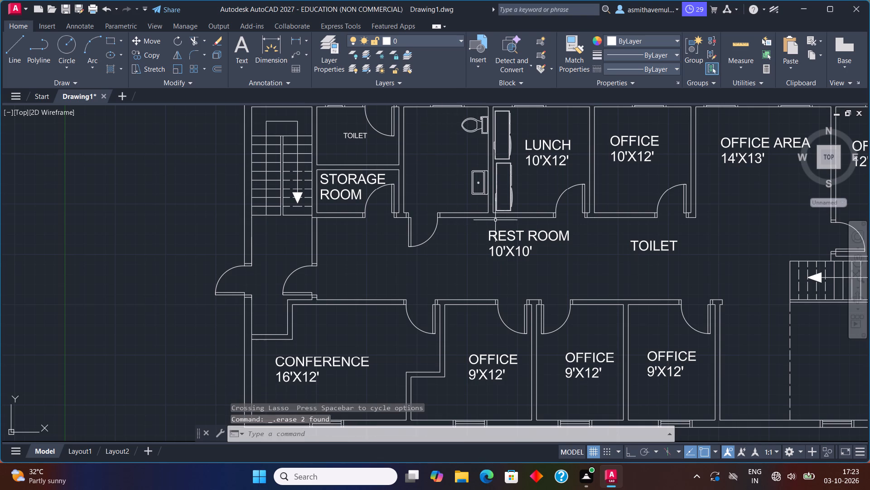
# Move the new REST ROOM 10'X10' label from the corridor into the rest room, starting just inside its west wall.
pyautogui.moveTo(500, 225); pyautogui.dragTo(512, 289)
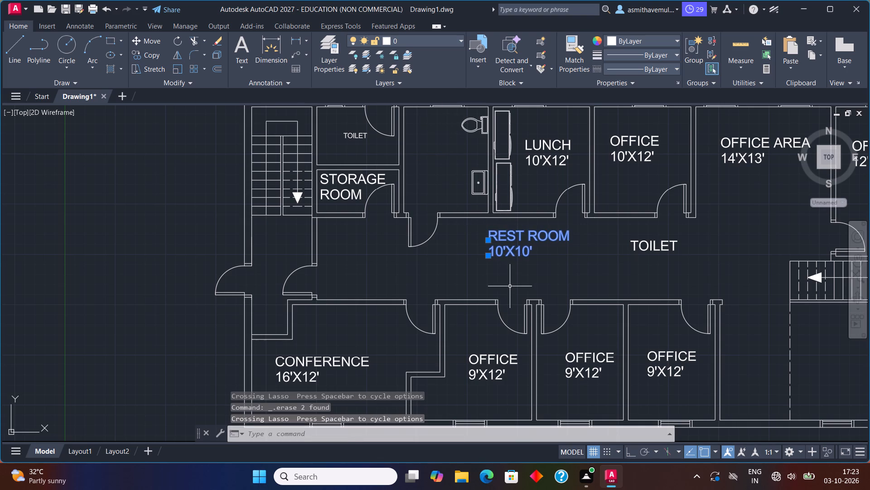
pyautogui.press('m')
pyautogui.press('Return')
pyautogui.click(511, 249)
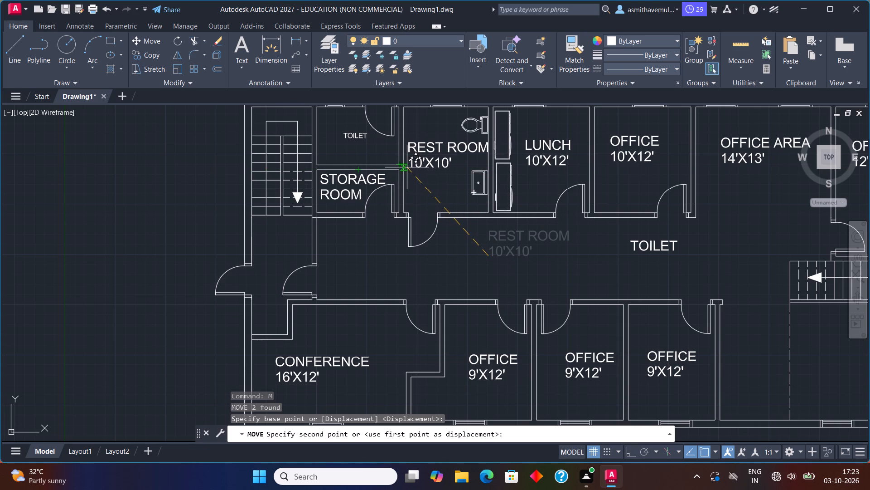
pyautogui.scroll(2, 402, 166)
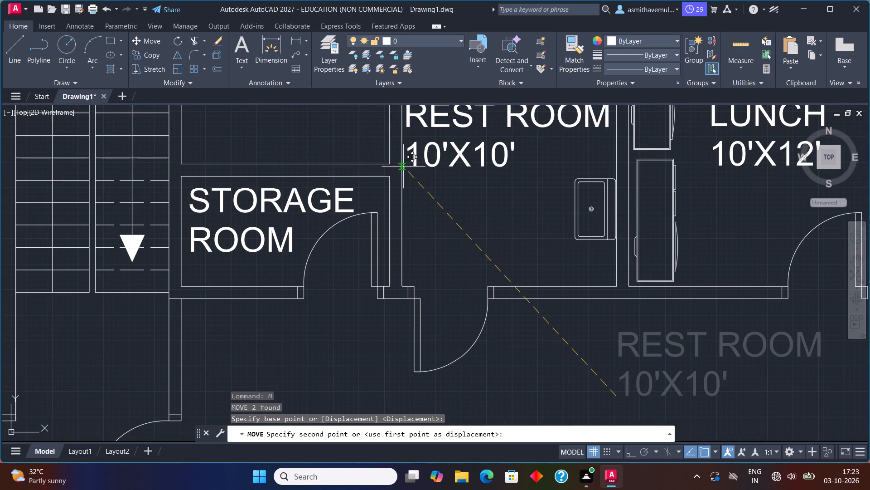
pyautogui.moveTo(404, 178); pyautogui.dragTo(401, 235, button='middle')
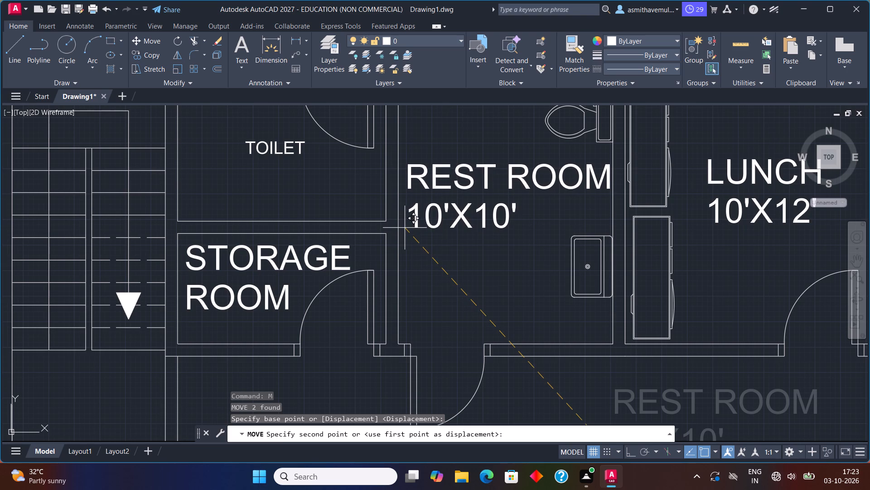
pyautogui.click(405, 227)
# Erase the old small TOILET label inside the toilet room.
pyautogui.scroll(-2, 469, 249)
pyautogui.moveTo(600, 307); pyautogui.dragTo(585, 269, button='middle')
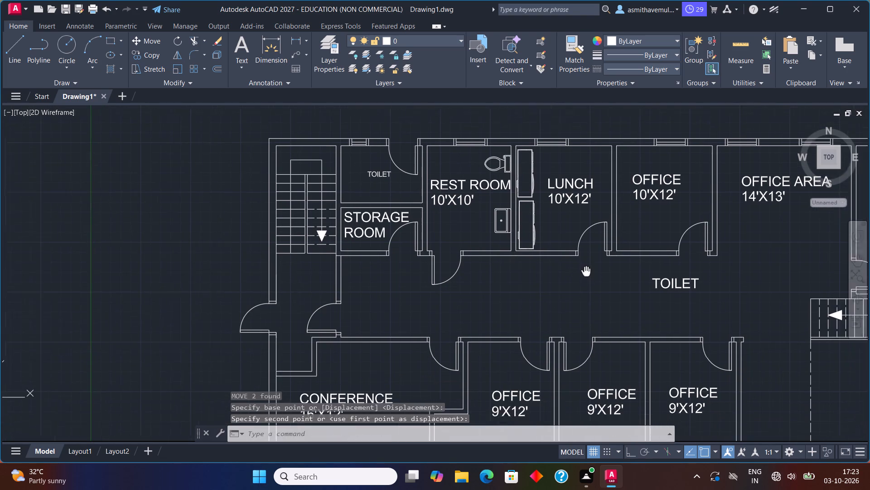
pyautogui.moveTo(585, 269); pyautogui.dragTo(582, 265, button='middle')
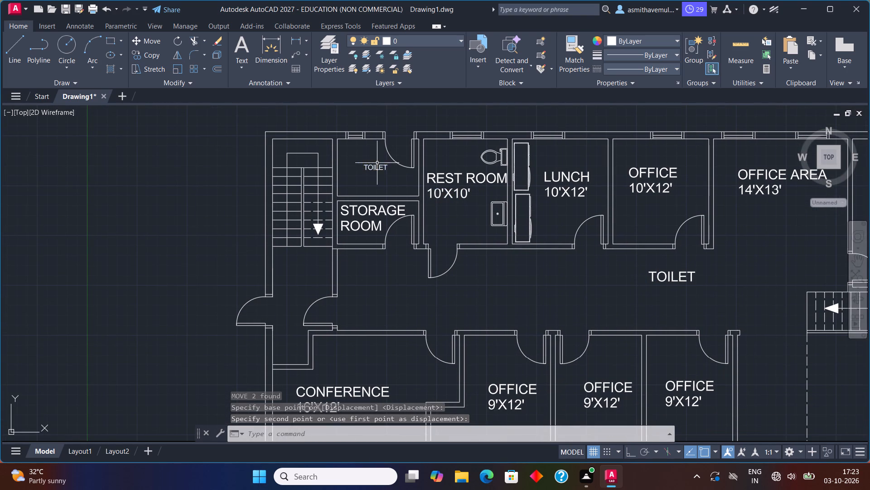
pyautogui.moveTo(377, 163); pyautogui.dragTo(370, 177)
pyautogui.press('Delete')
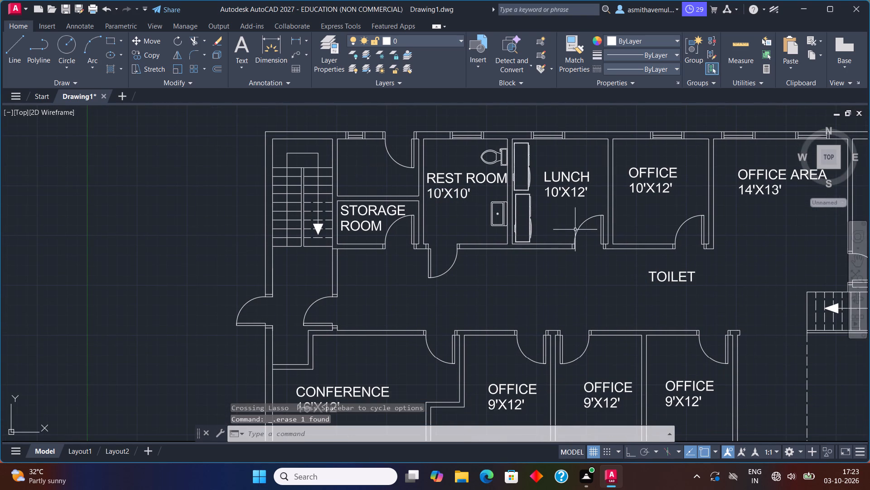
# Move the new TOILET label from the corridor into the toilet room north of the storage room.
pyautogui.moveTo(651, 257); pyautogui.dragTo(673, 294)
pyautogui.moveTo(686, 263); pyautogui.dragTo(684, 262)
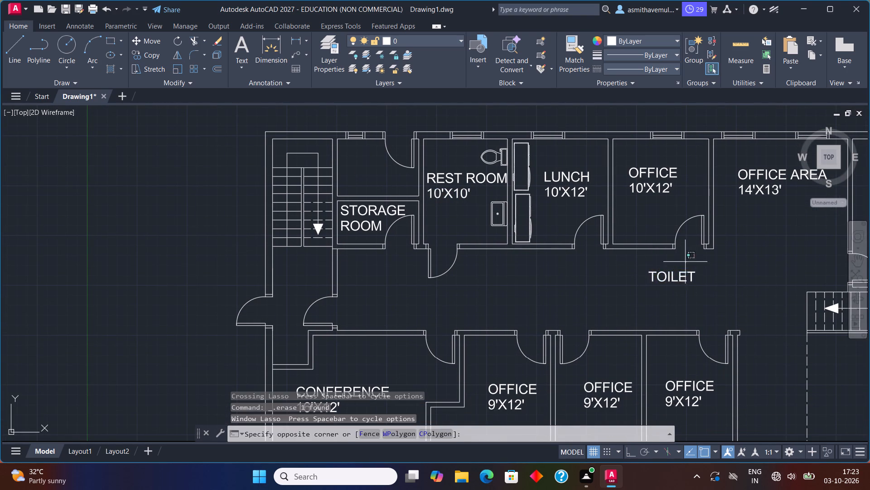
pyautogui.moveTo(684, 262); pyautogui.dragTo(652, 290)
pyautogui.press('m')
pyautogui.press('Return')
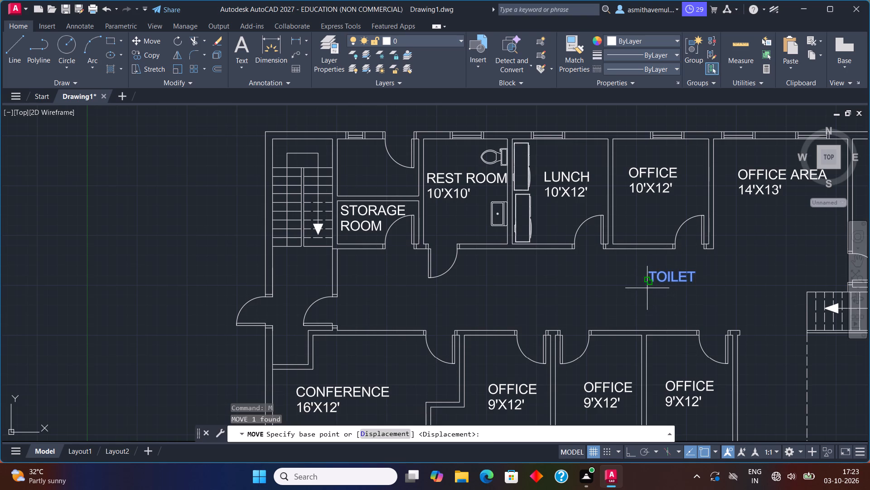
pyautogui.click(662, 277)
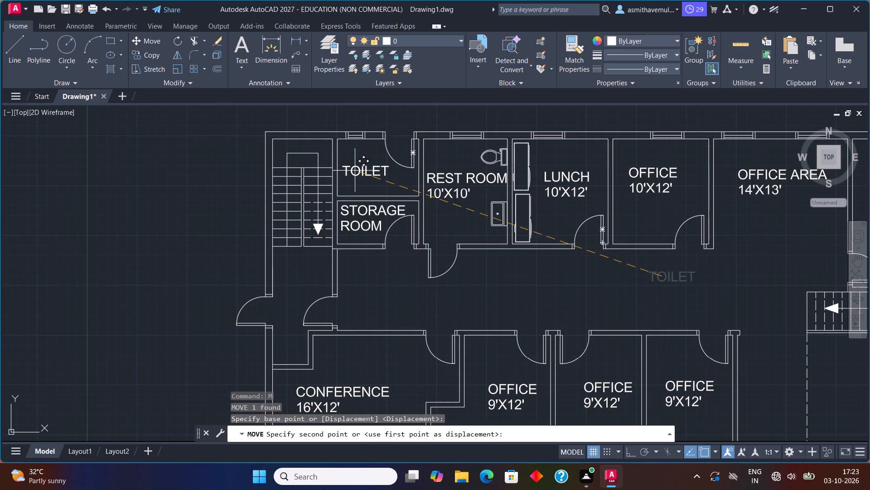
pyautogui.click(359, 171)
# Review the first-floor room labels and compare them with the second-floor plan's labels and both floor titles.
pyautogui.scroll(-1, 539, 267)
pyautogui.moveTo(650, 299); pyautogui.dragTo(628, 245, button='middle')
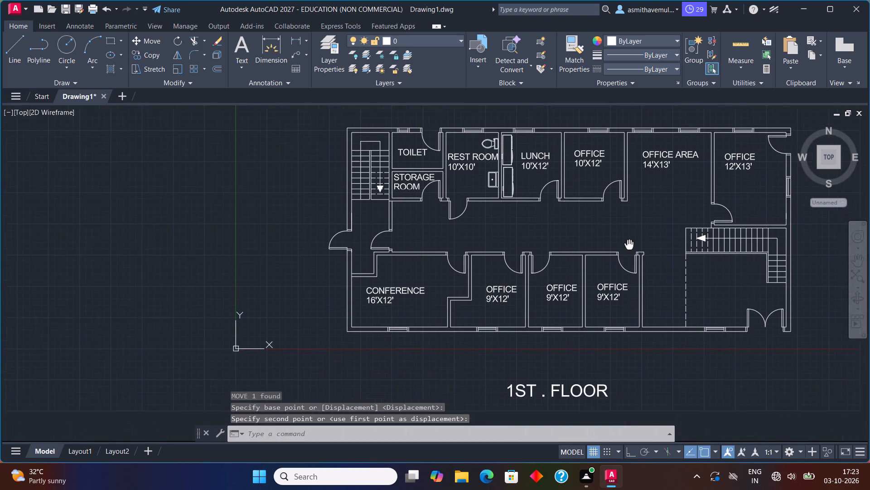
pyautogui.moveTo(628, 245); pyautogui.dragTo(625, 233, button='middle')
pyautogui.scroll(-1, 622, 262)
pyautogui.moveTo(628, 361); pyautogui.dragTo(621, 337, button='middle')
pyautogui.moveTo(608, 228); pyautogui.dragTo(604, 237, button='middle')
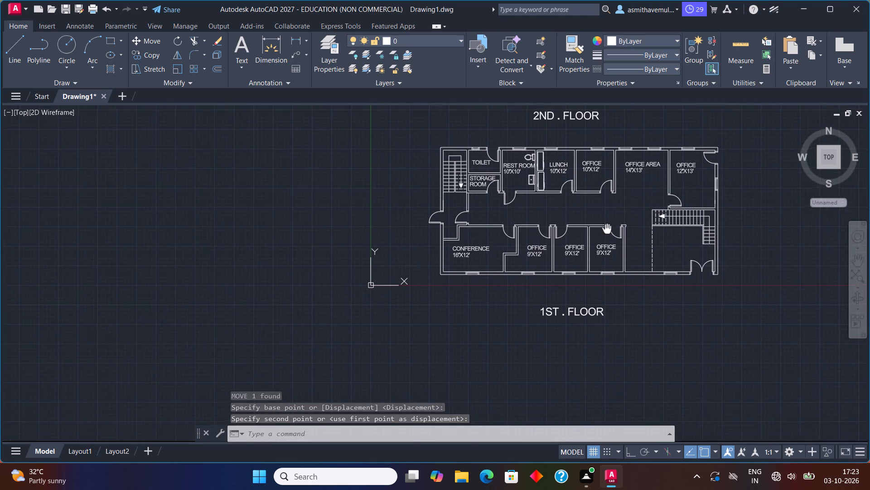
pyautogui.moveTo(604, 237); pyautogui.dragTo(577, 297, button='middle')
pyautogui.moveTo(725, 250); pyautogui.dragTo(578, 278, button='middle')
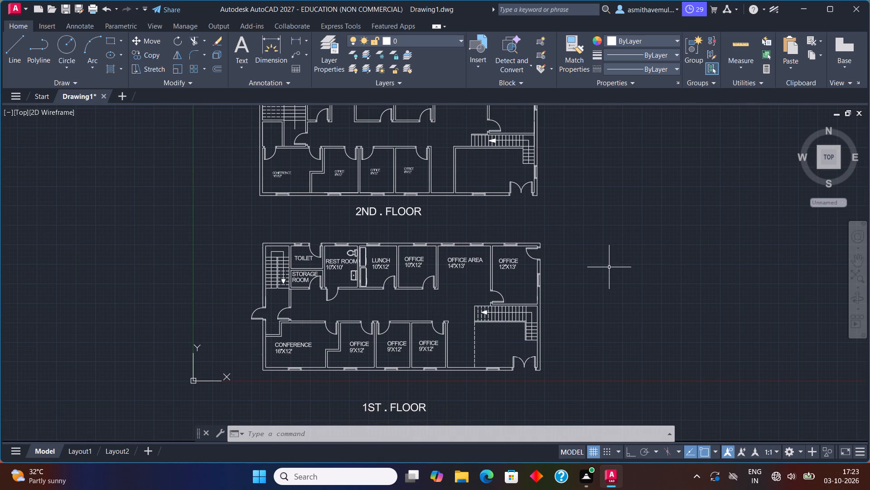
pyautogui.scroll(1, 477, 325)
pyautogui.scroll(-1, 477, 323)
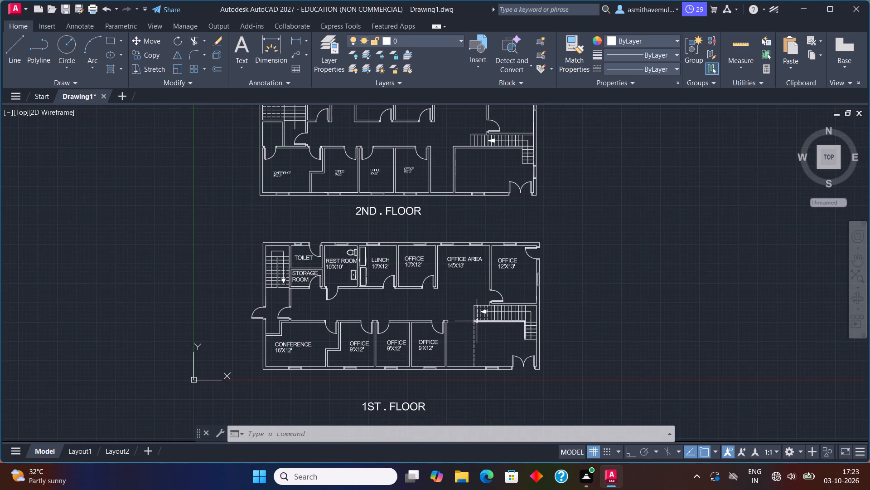
pyautogui.moveTo(476, 318); pyautogui.dragTo(487, 299, button='middle')
pyautogui.scroll(1, 482, 294)
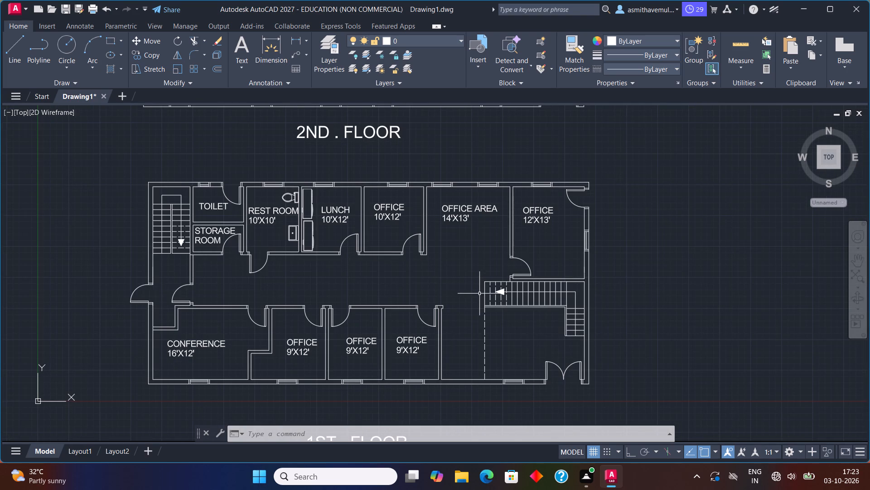
pyautogui.moveTo(466, 295); pyautogui.dragTo(469, 286, button='middle')
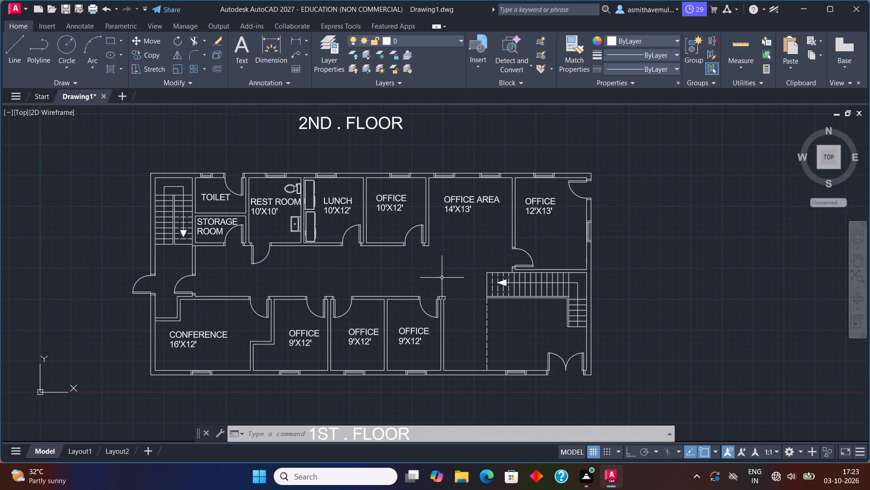
pyautogui.moveTo(360, 278); pyautogui.dragTo(429, 264, button='middle')
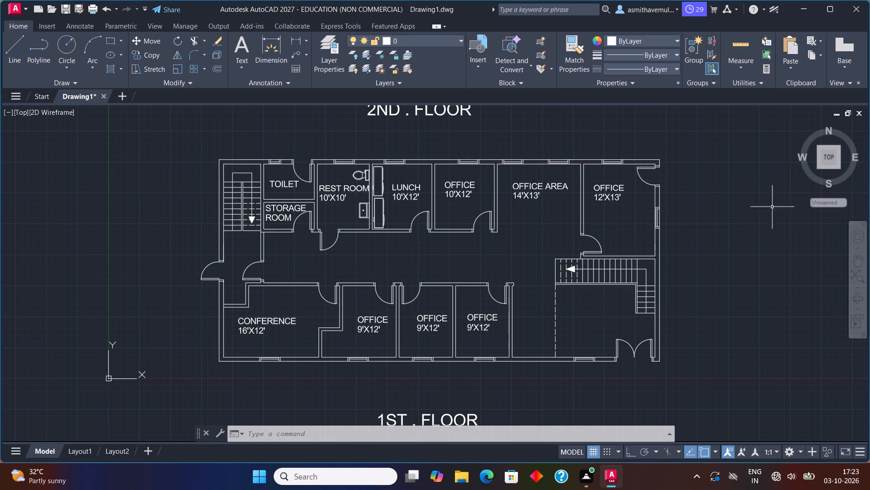
pyautogui.moveTo(557, 220); pyautogui.dragTo(551, 301, button='middle')
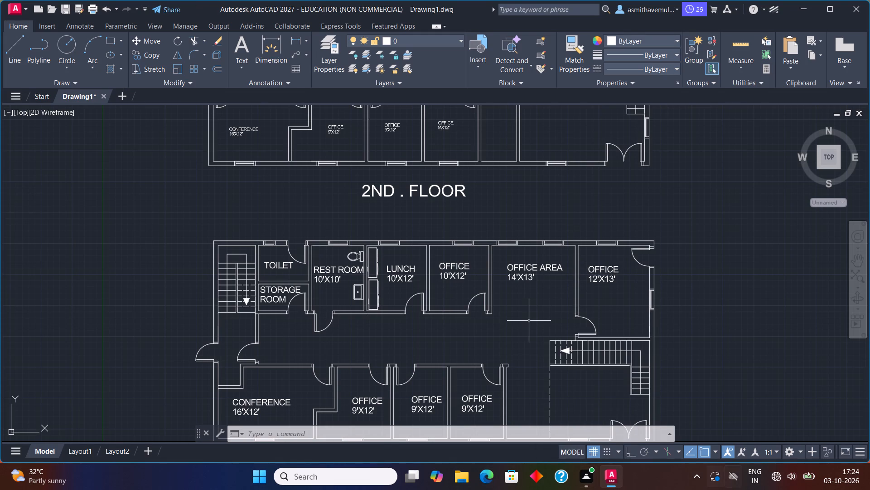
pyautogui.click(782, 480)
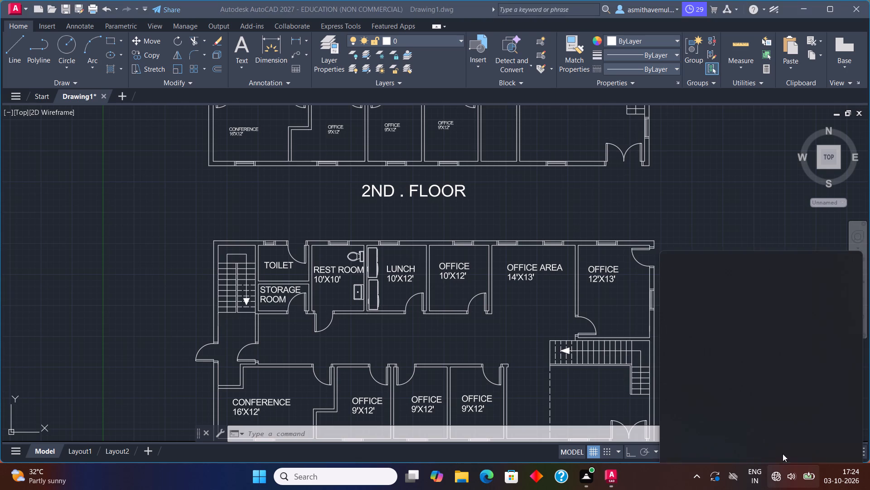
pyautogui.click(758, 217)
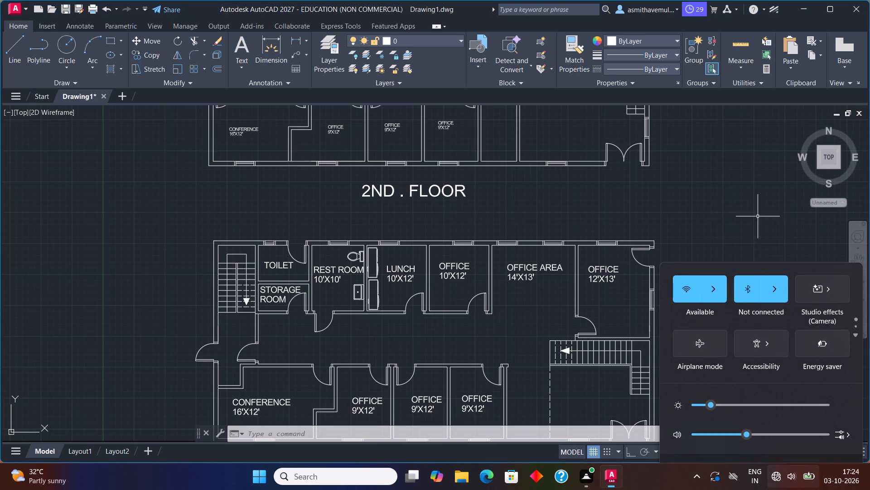
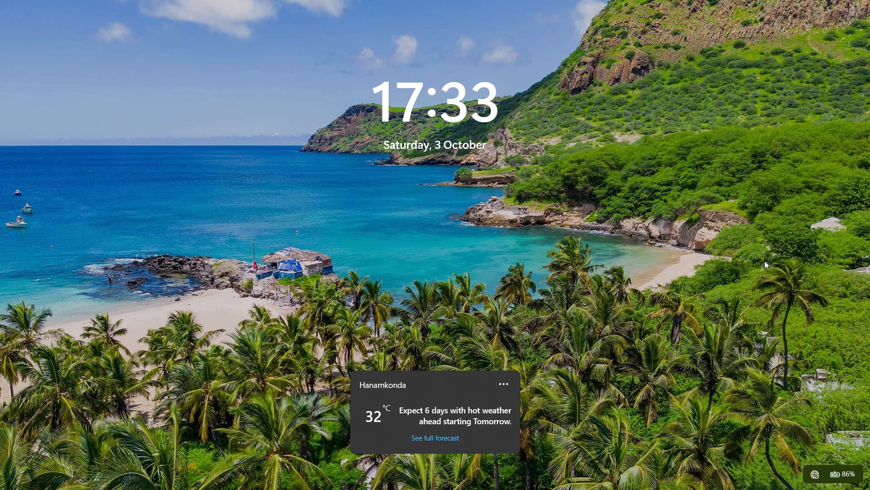
# Unlock the computer and return to the floor plan drawing.
pyautogui.press('shift+super+F23')
pyautogui.press('1')
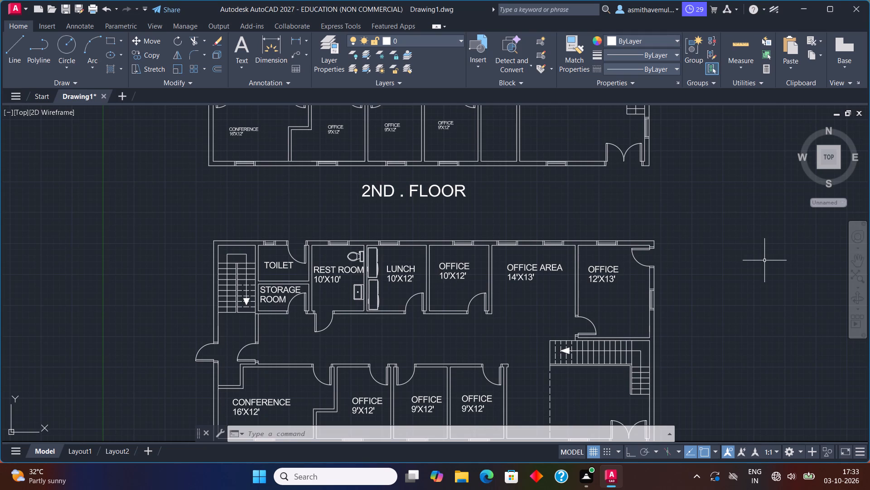
# Start the Move command again in the floor plan drawing.
pyautogui.press('Return')
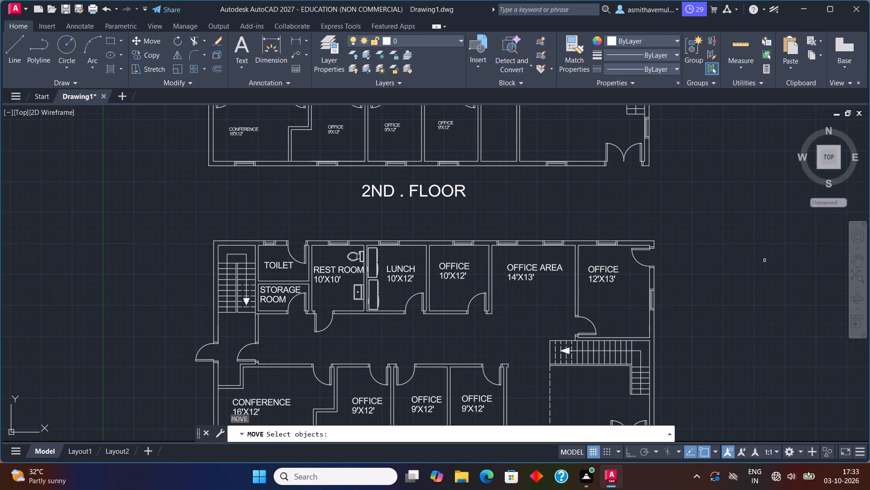
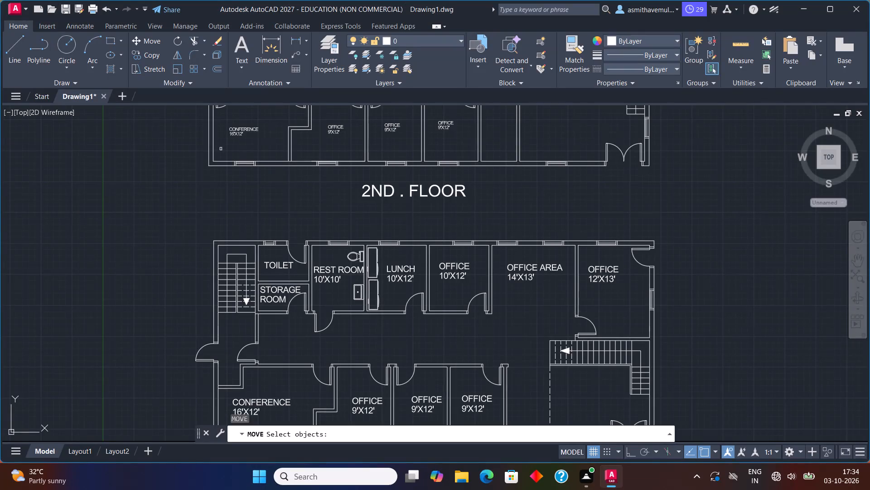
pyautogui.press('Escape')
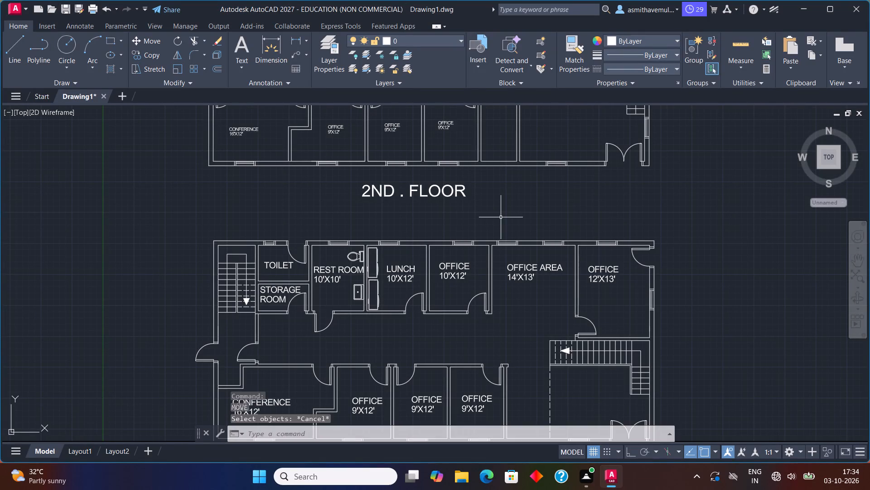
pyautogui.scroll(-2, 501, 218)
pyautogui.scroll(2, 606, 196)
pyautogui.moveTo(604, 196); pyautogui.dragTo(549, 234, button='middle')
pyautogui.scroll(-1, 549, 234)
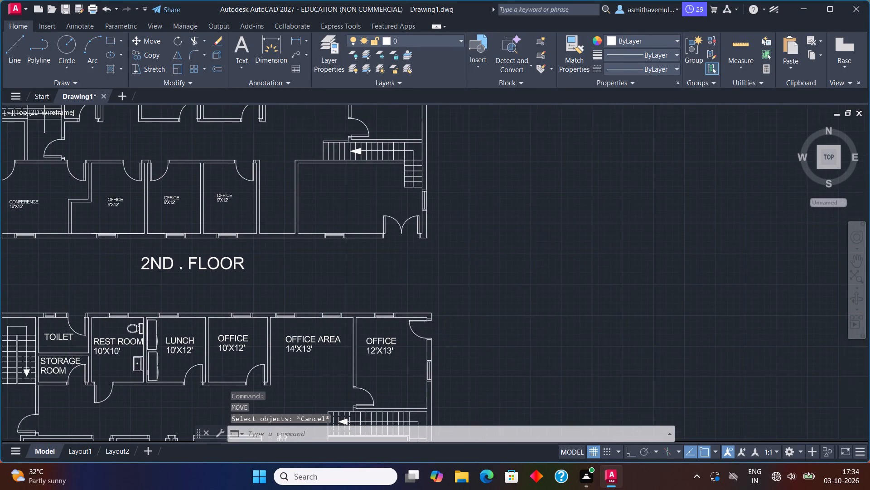
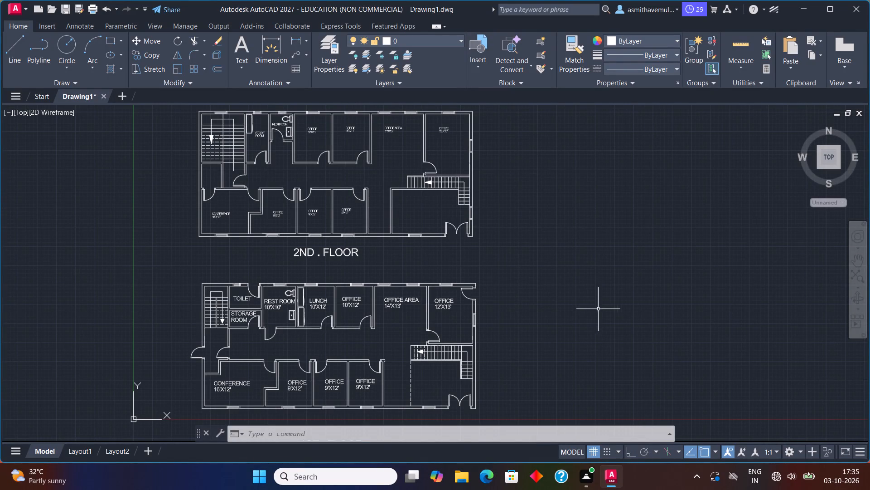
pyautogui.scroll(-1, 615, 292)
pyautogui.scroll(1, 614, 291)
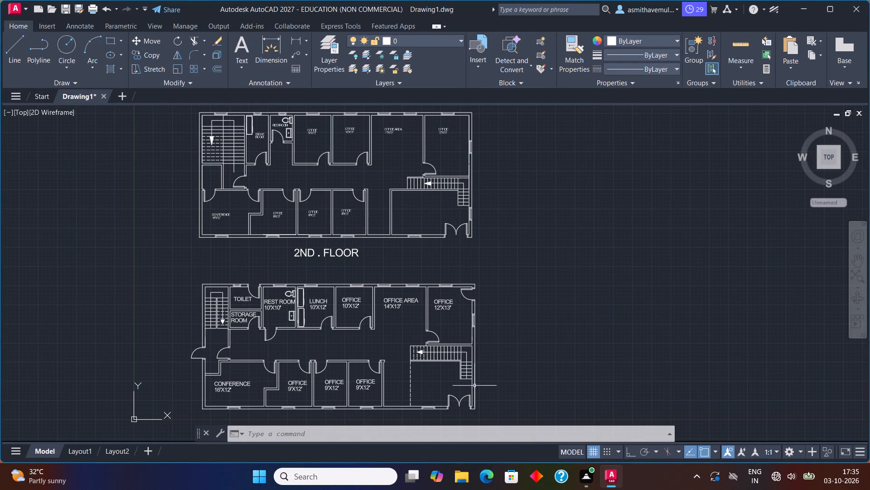
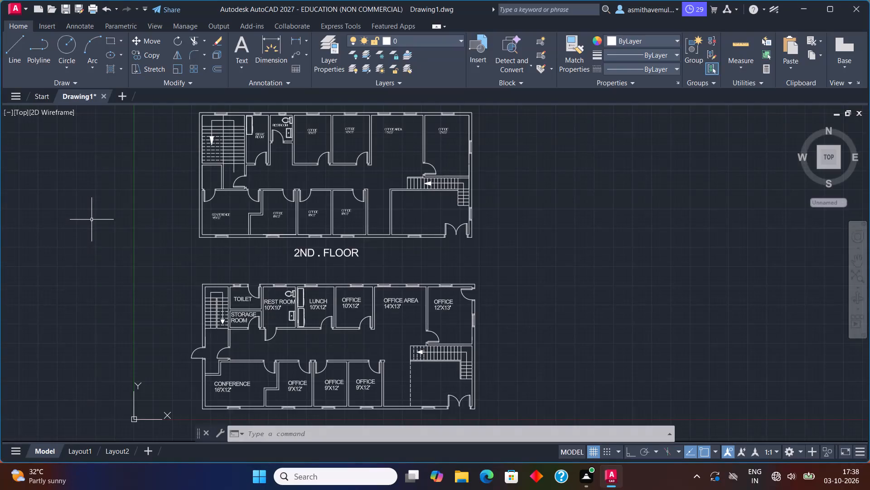
# Create a two-line text label OFFICE / 10'X11' with 1' height and 0 rotation in the second-floor corridor below the offices.
pyautogui.moveTo(325, 219); pyautogui.dragTo(386, 403, button='middle')
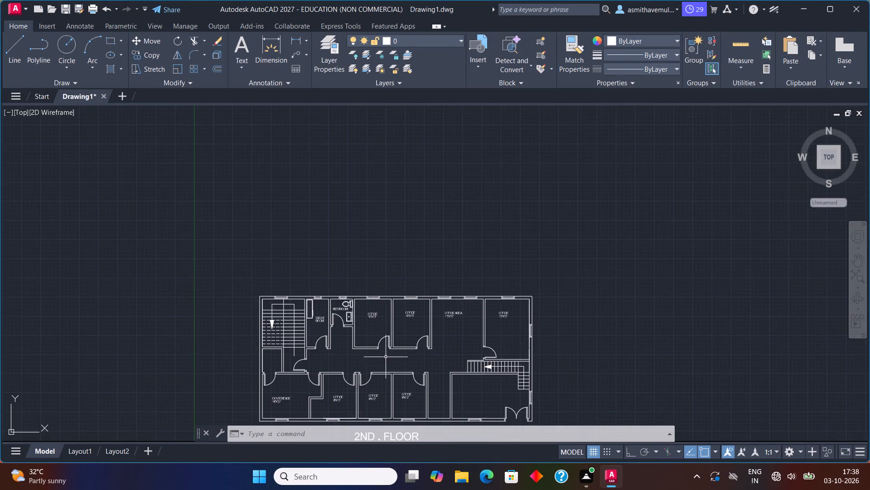
pyautogui.scroll(1, 386, 353)
pyautogui.scroll(2, 377, 315)
pyautogui.moveTo(375, 311); pyautogui.dragTo(420, 226, button='middle')
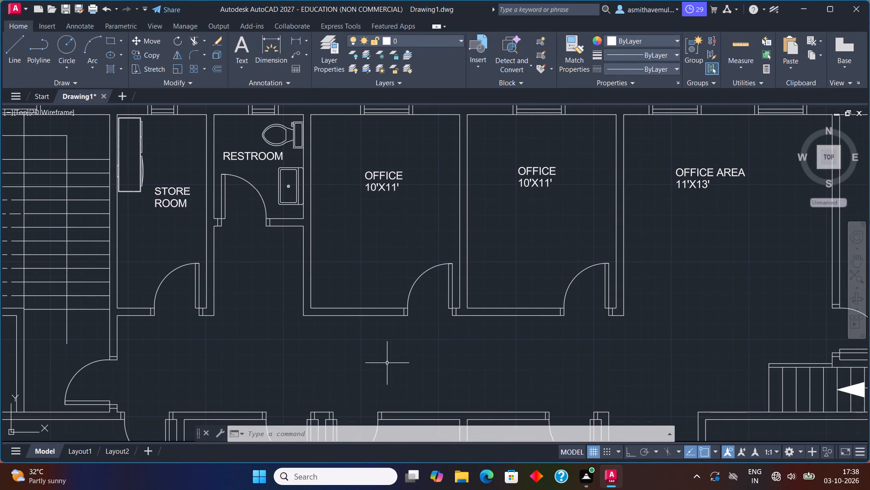
pyautogui.write('TEX')
pyautogui.press('t')
pyautogui.press('Return')
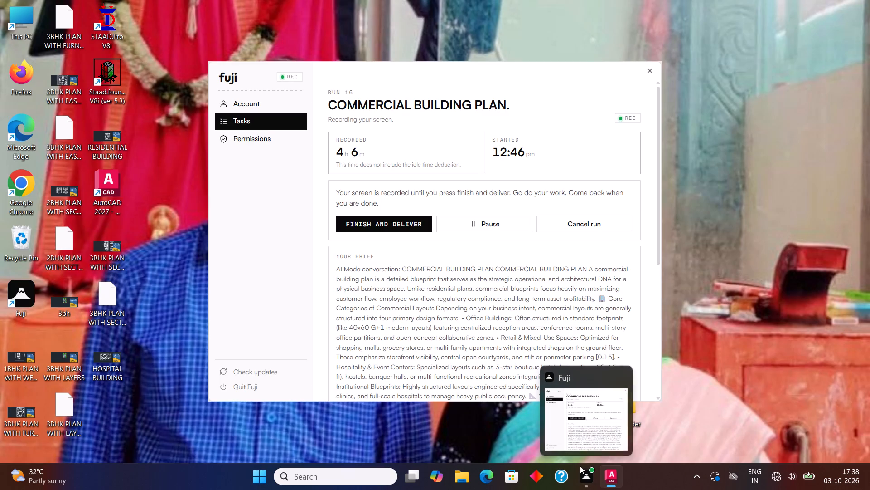
pyautogui.click(443, 347)
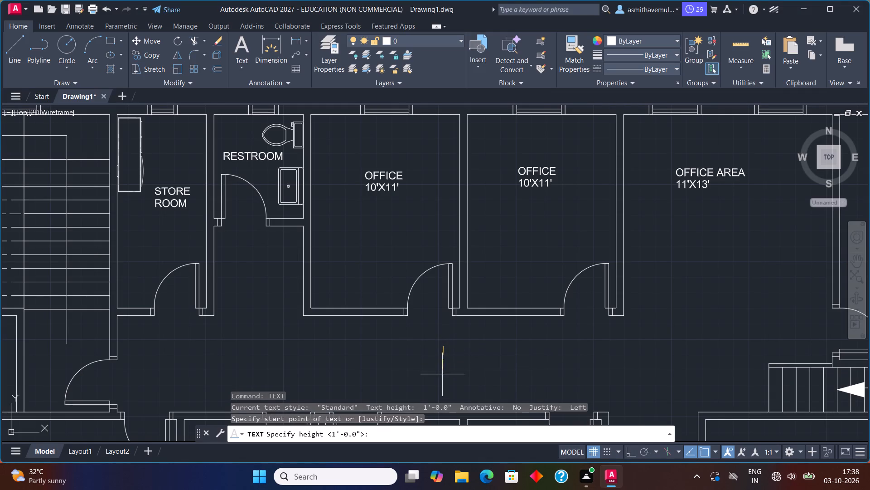
pyautogui.press('1')
pyautogui.press("'")
pyautogui.press('Return')
pyautogui.press('0')
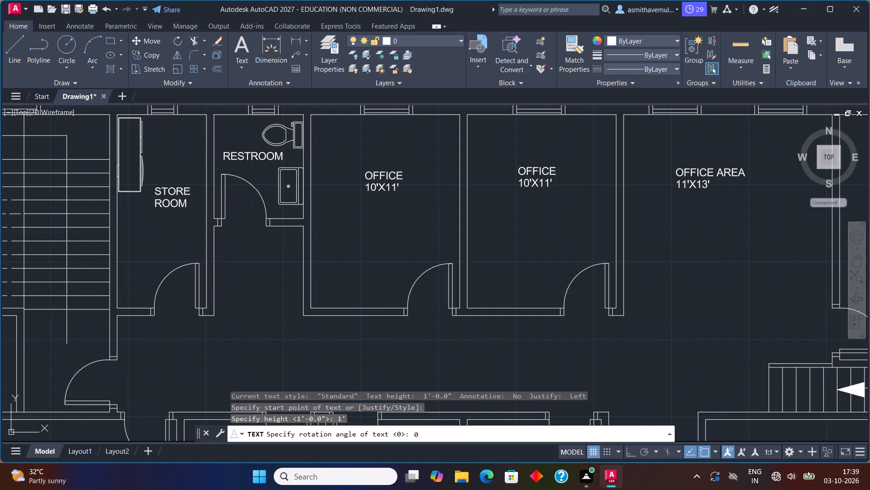
pyautogui.press('Return')
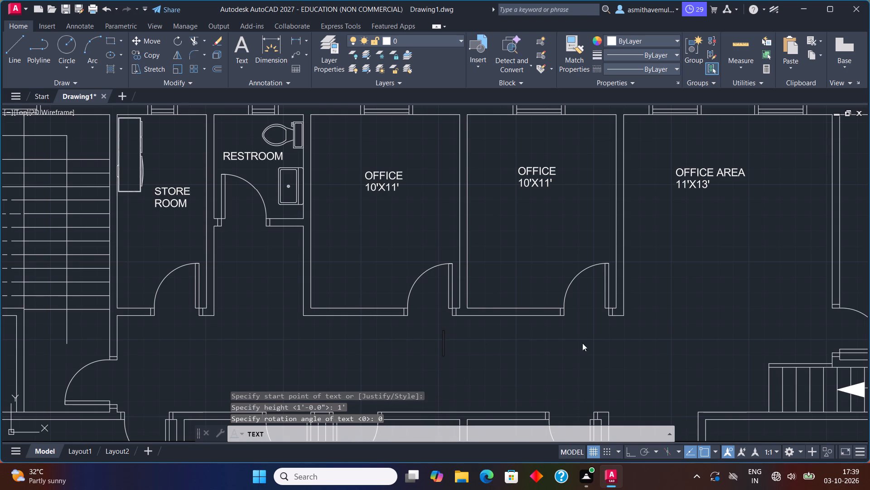
pyautogui.click(395, 342)
pyautogui.click(394, 356)
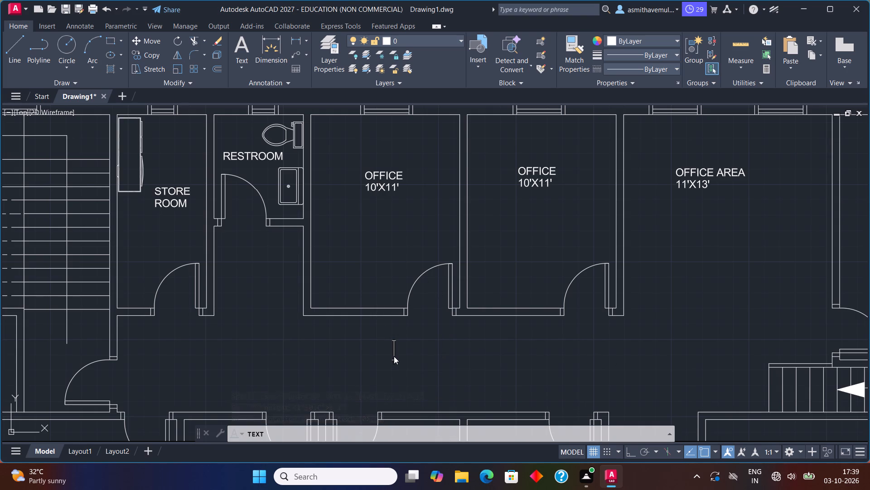
pyautogui.write('OFFICE')
pyautogui.press('Return')
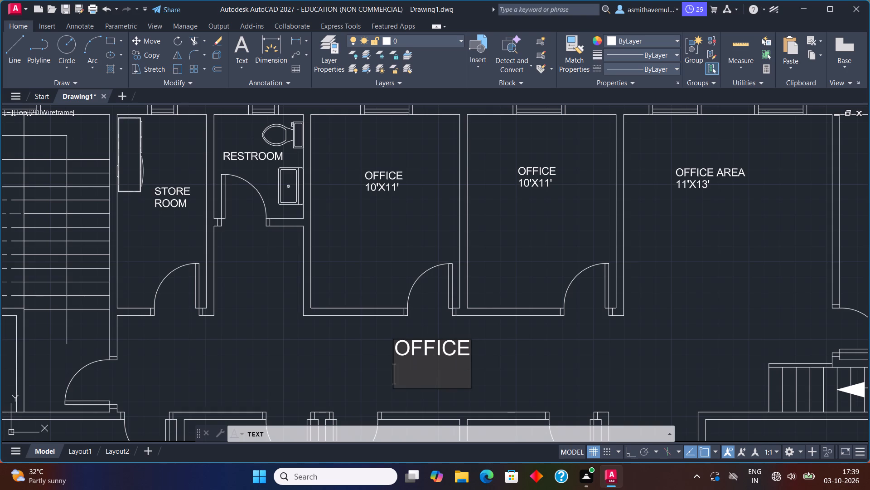
pyautogui.write("10'X11")
pyautogui.press("'")
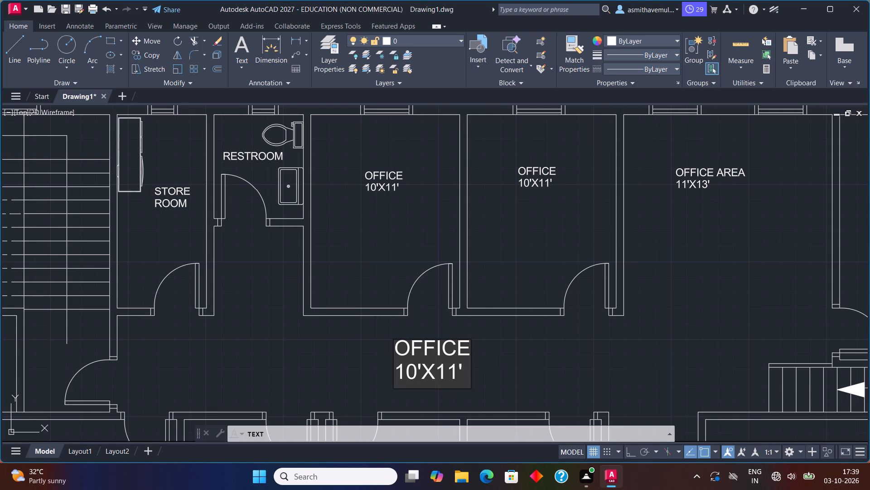
pyautogui.click(564, 365)
pyautogui.press('Escape')
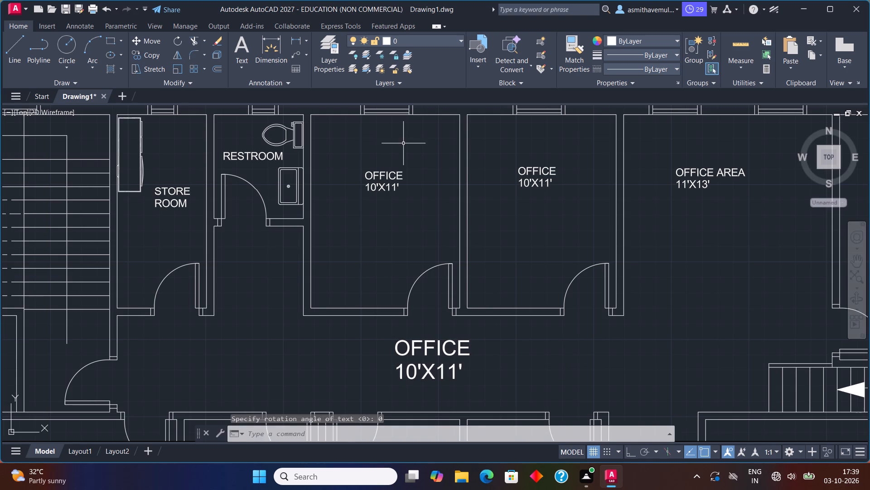
# Replace the small label in the second-floor office beside the restroom by erasing it and moving the new OFFICE 10'X11' label there.
pyautogui.moveTo(400, 141); pyautogui.dragTo(364, 221)
pyautogui.press('Delete')
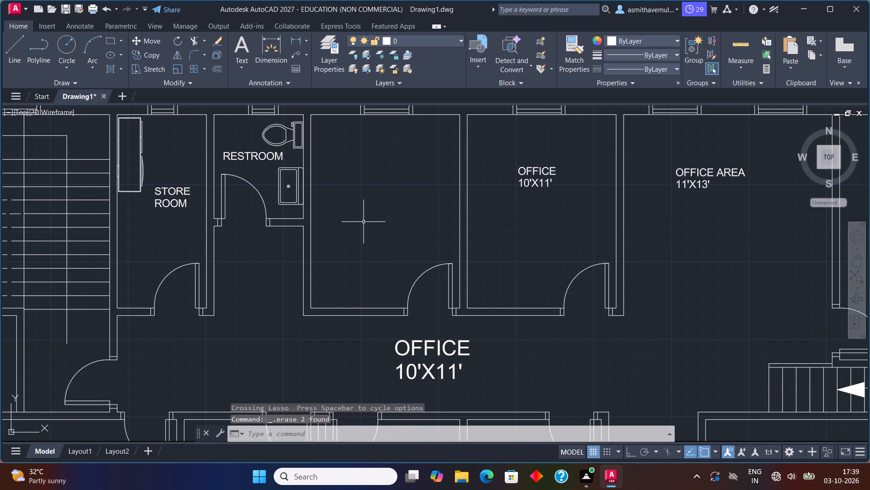
pyautogui.moveTo(449, 332); pyautogui.dragTo(396, 385)
pyautogui.press('m')
pyautogui.press('Return')
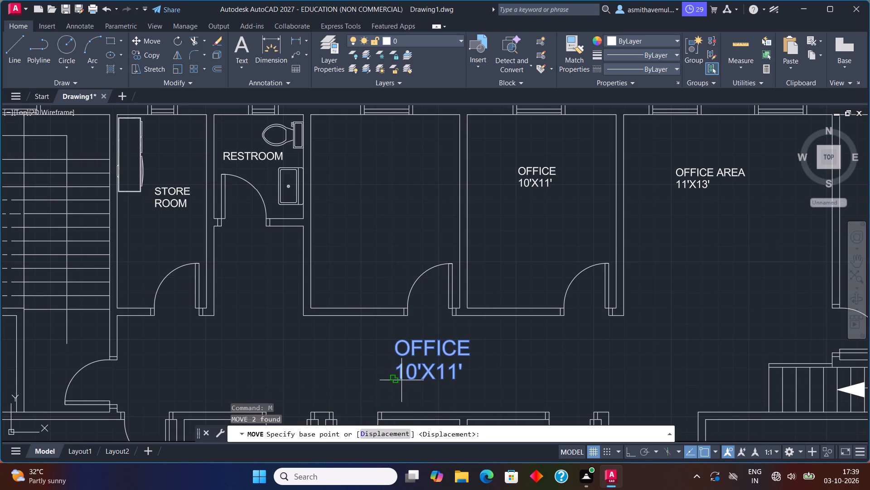
pyautogui.click(402, 355)
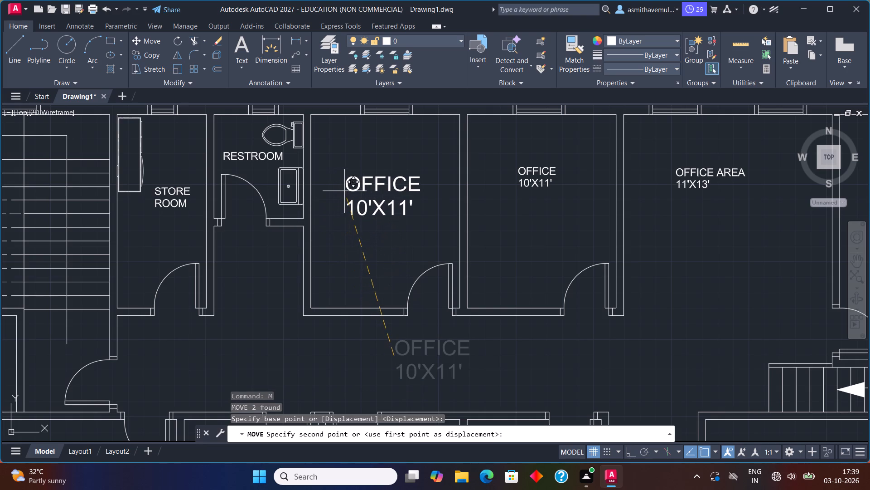
pyautogui.click(344, 190)
# Create another two-line OFFICE / 10'X11' text label with 1' height and 0 rotation in the corridor below the second 10'X11' office.
pyautogui.moveTo(539, 292); pyautogui.dragTo(538, 291, button='middle')
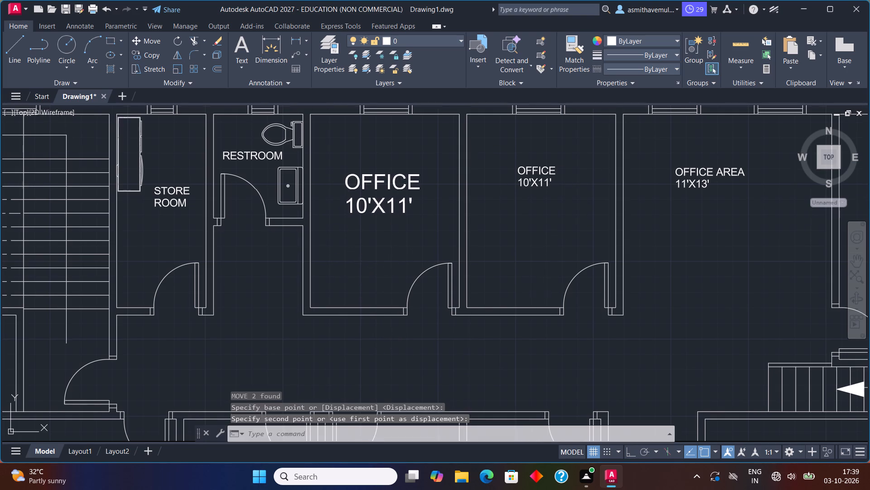
pyautogui.moveTo(538, 291); pyautogui.dragTo(531, 284, button='middle')
pyautogui.scroll(-1, 504, 330)
pyautogui.moveTo(497, 321); pyautogui.dragTo(476, 287, button='middle')
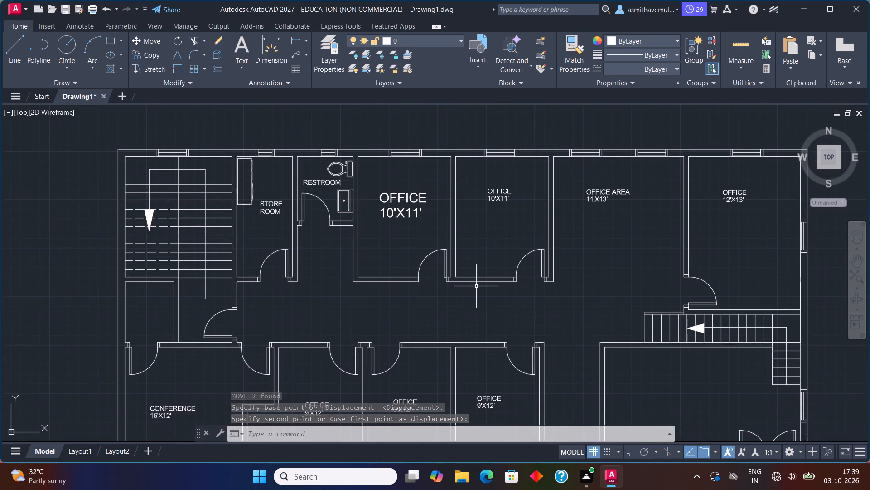
pyautogui.scroll(1, 476, 287)
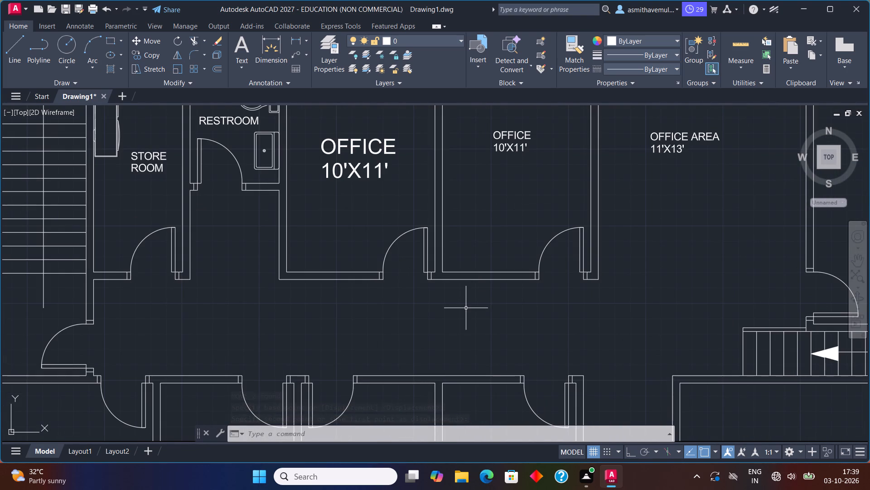
pyautogui.write('TEXT')
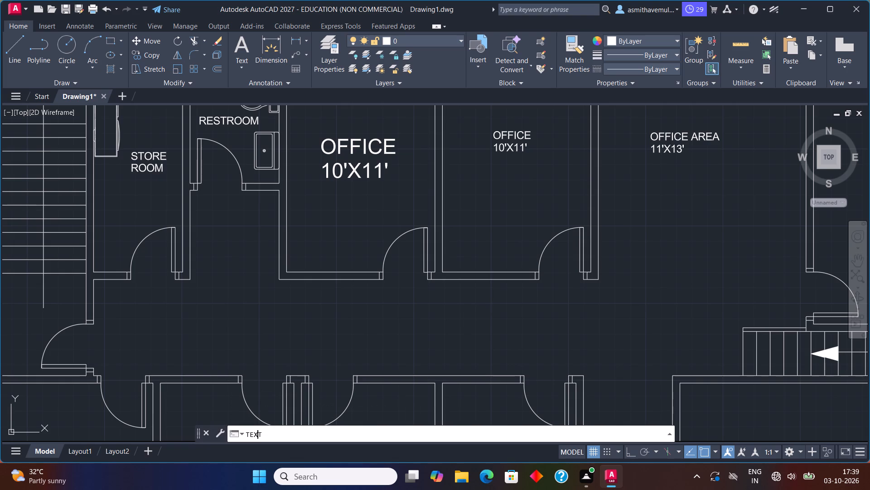
pyautogui.press('Return')
pyautogui.click(491, 303)
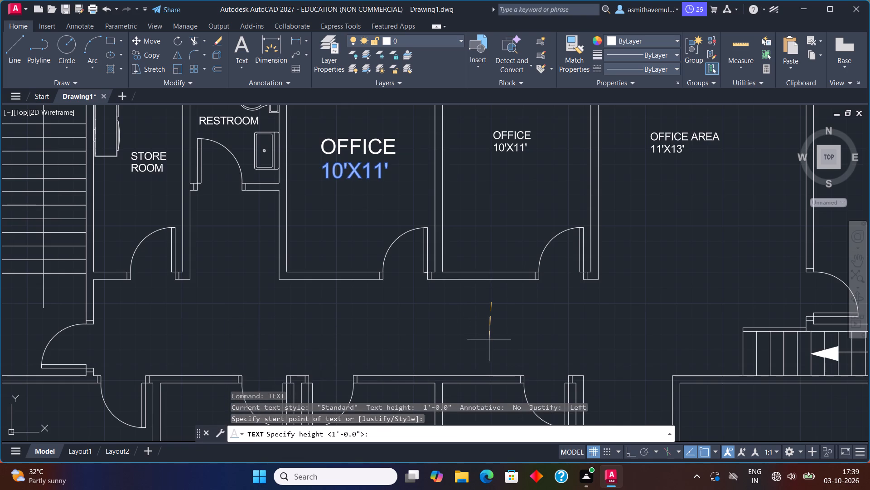
pyautogui.write("1'")
pyautogui.press('Return')
pyautogui.press('0')
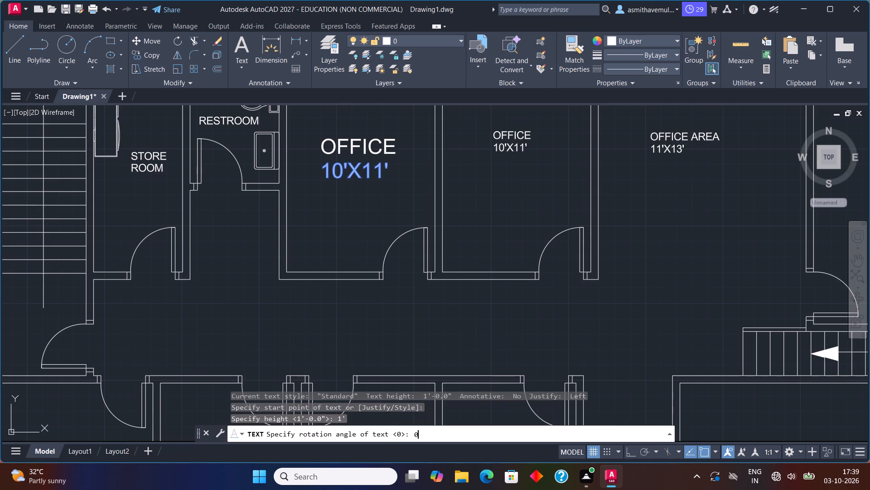
pyautogui.press('Return')
pyautogui.click(497, 332)
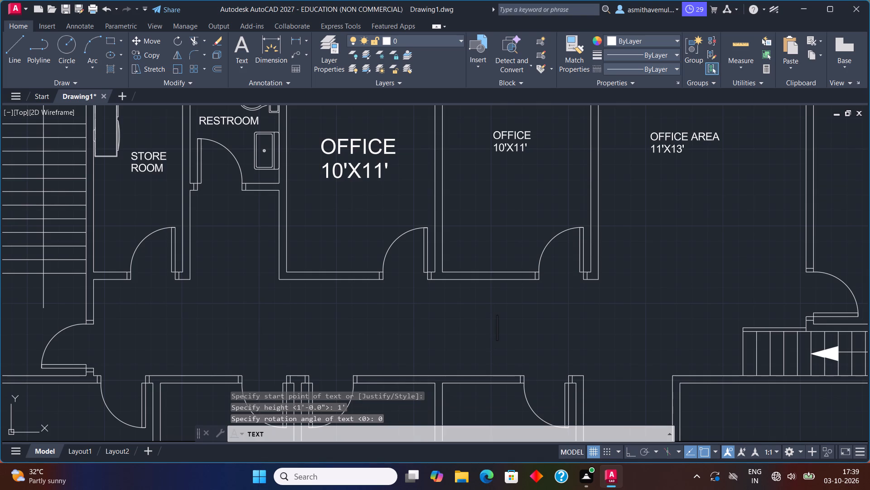
pyautogui.write('OFFICE')
pyautogui.press('Return')
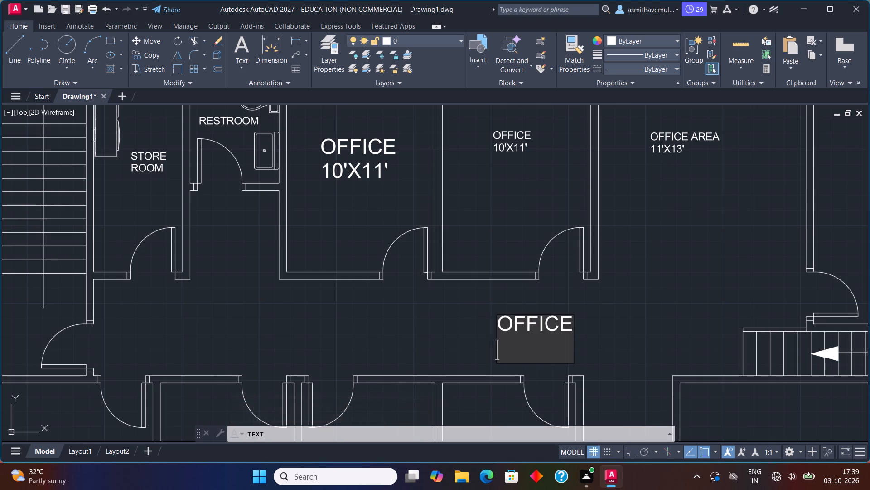
pyautogui.write("10'X11")
pyautogui.press("'")
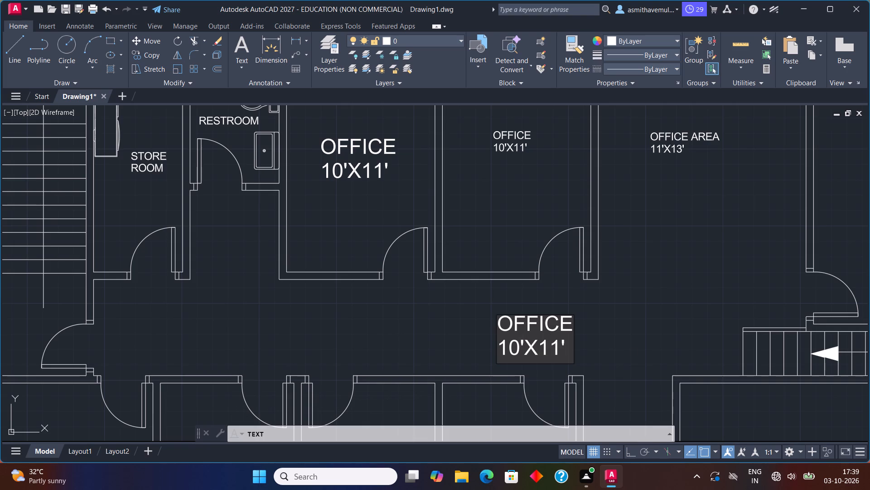
pyautogui.click(637, 349)
pyautogui.press('Escape')
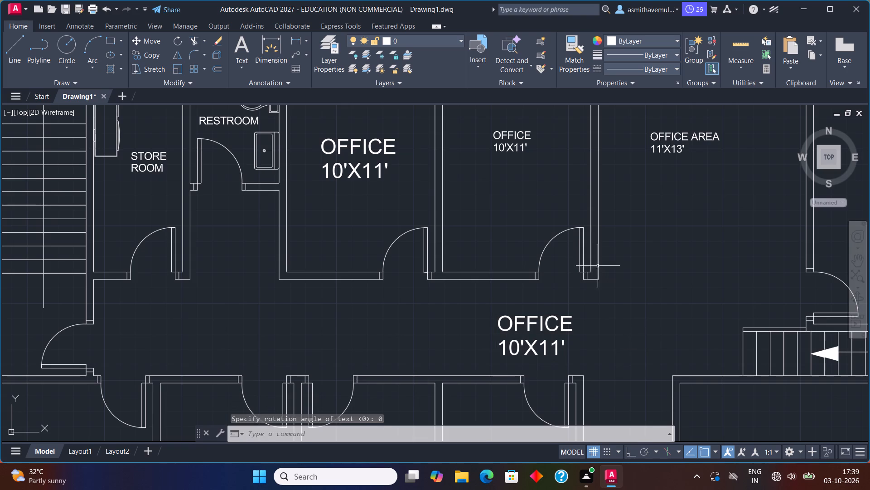
# Replace the small label in the office adjoining the office area by erasing it and moving the new OFFICE 10'X11' label there.
pyautogui.moveTo(523, 117); pyautogui.dragTo(496, 219)
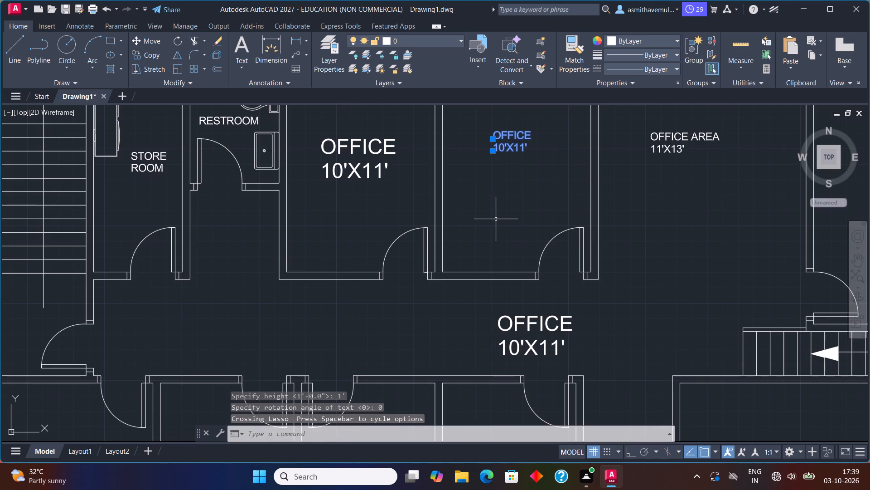
pyautogui.press('Delete')
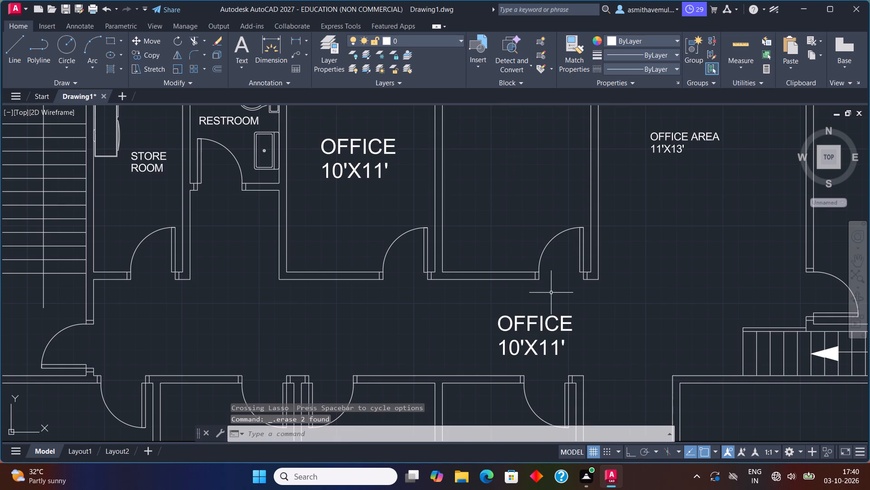
pyautogui.moveTo(552, 299); pyautogui.dragTo(546, 364)
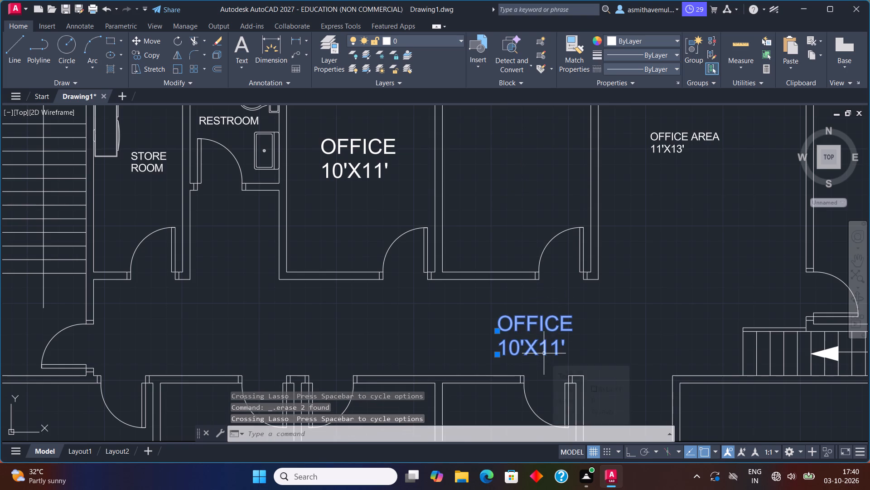
pyautogui.press('m')
pyautogui.press('Return')
pyautogui.click(495, 292)
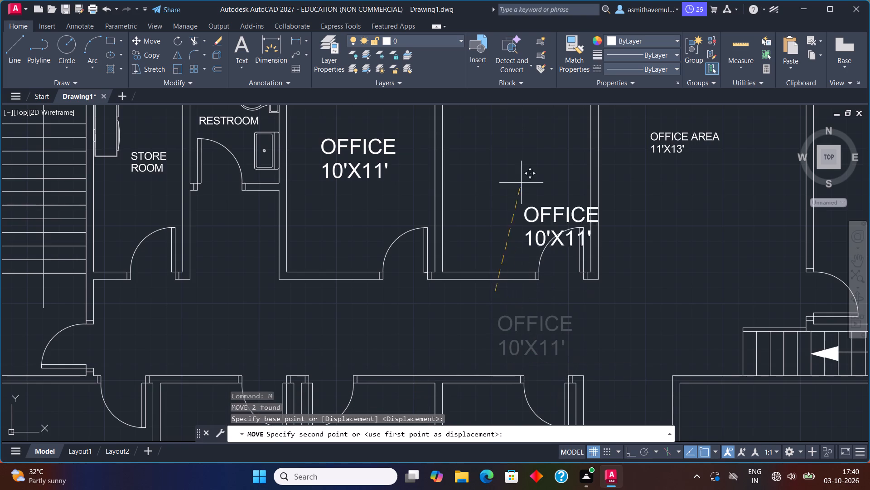
pyautogui.click(482, 109)
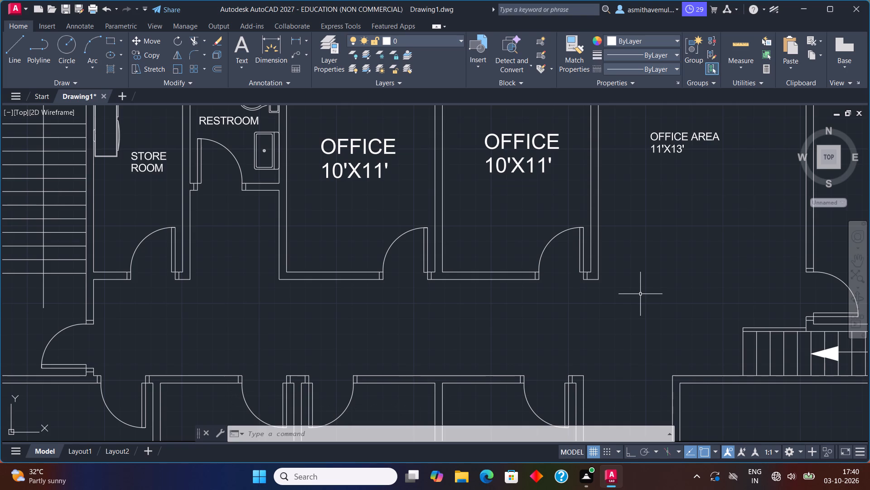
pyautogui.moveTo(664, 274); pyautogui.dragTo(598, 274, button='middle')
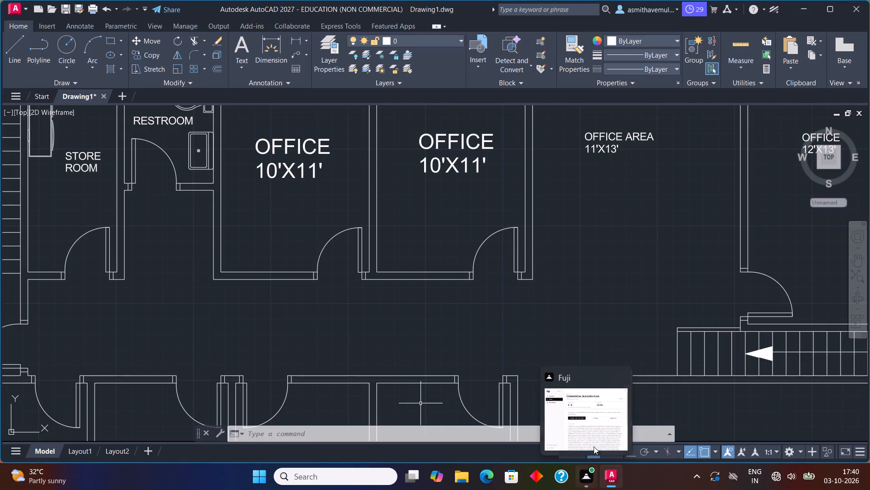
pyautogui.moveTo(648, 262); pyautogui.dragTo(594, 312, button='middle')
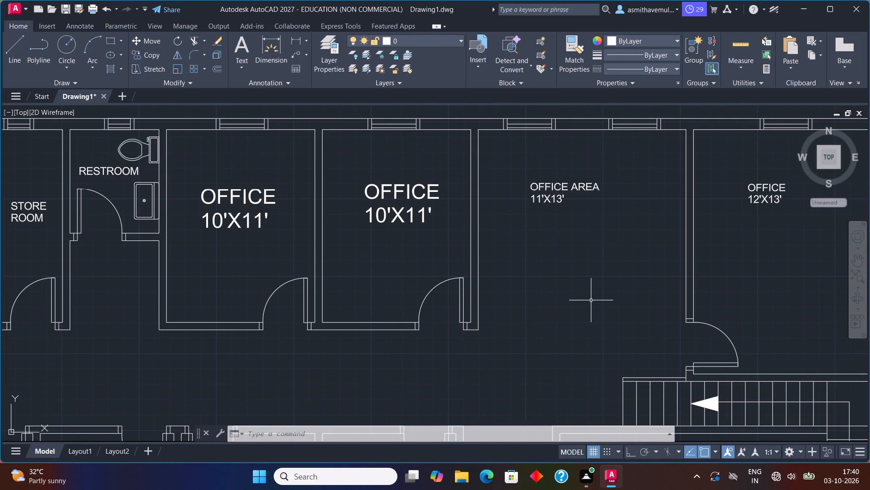
# Create a text label with the first line OFFICE AREA, 1' height and 0 rotation, below the small label in the second-floor office area.
pyautogui.write('TEXT')
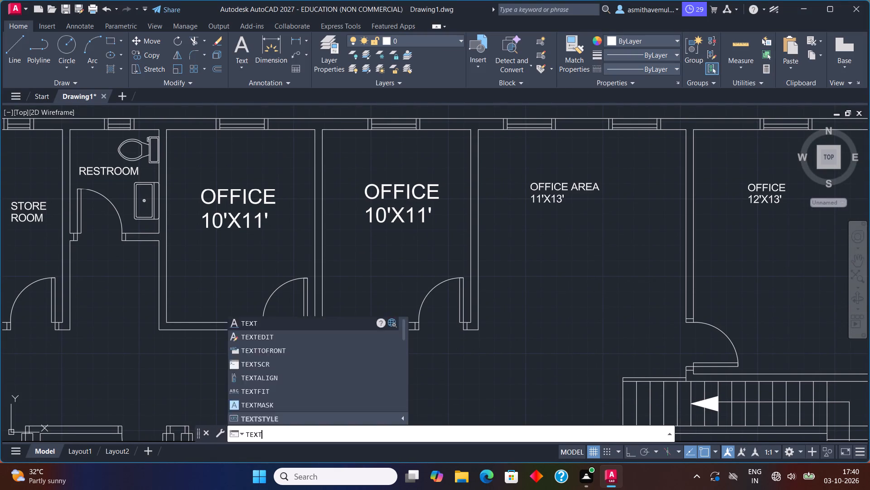
pyautogui.press('Return')
pyautogui.click(546, 279)
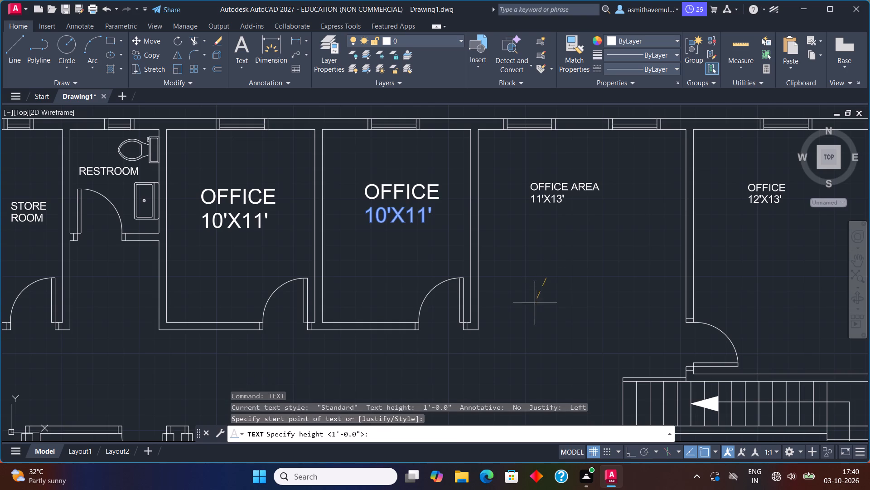
pyautogui.press('1')
pyautogui.press("'")
pyautogui.press('Return')
pyautogui.press('0')
pyautogui.press('Return')
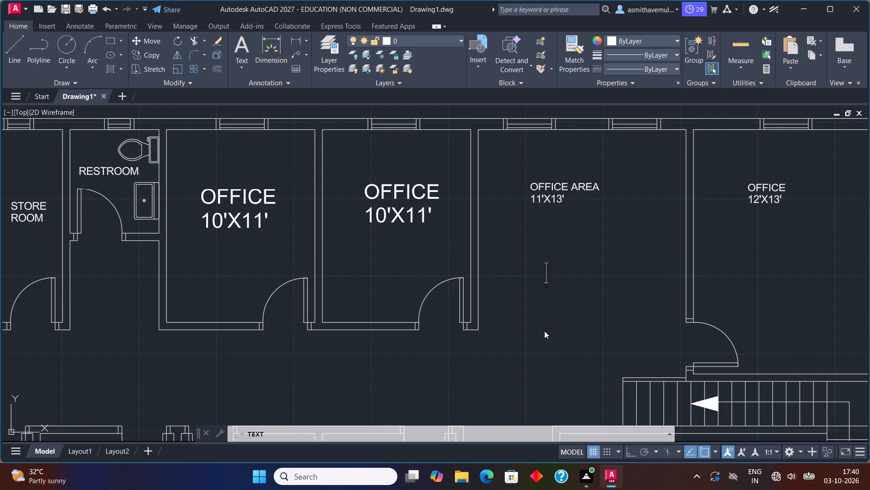
pyautogui.write('OFFICE')
pyautogui.press('space')
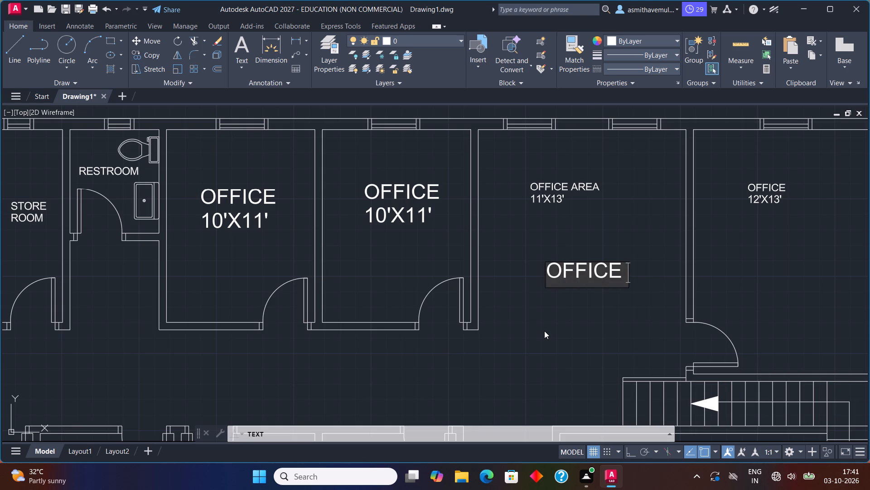
pyautogui.write('AREA')
pyautogui.press('Return')
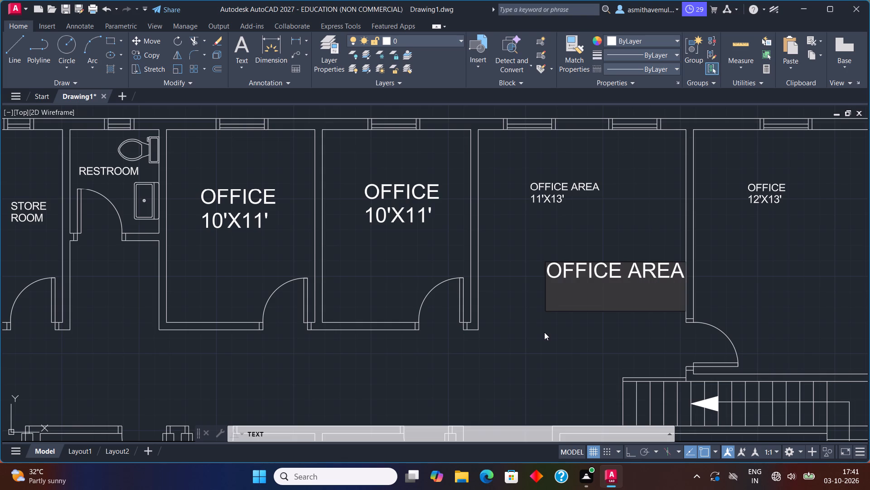
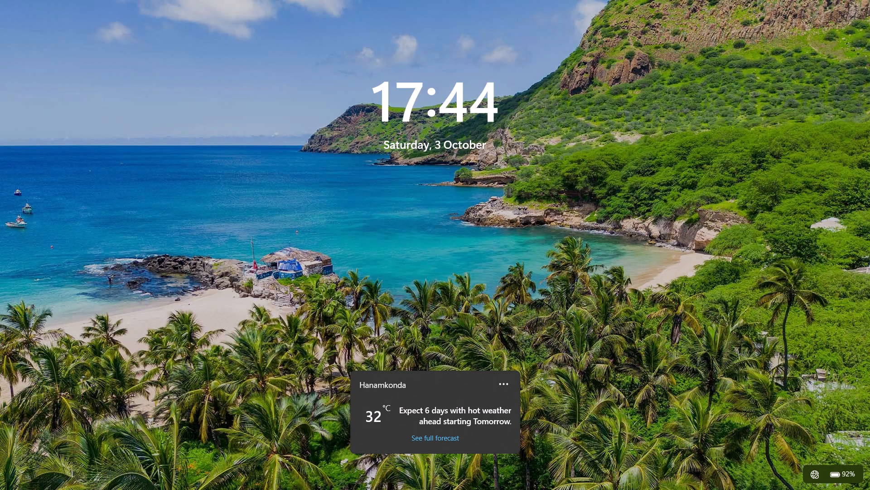
# Complete the new OFFICE AREA label with the second line 11'X13'.
pyautogui.click(463, 260)
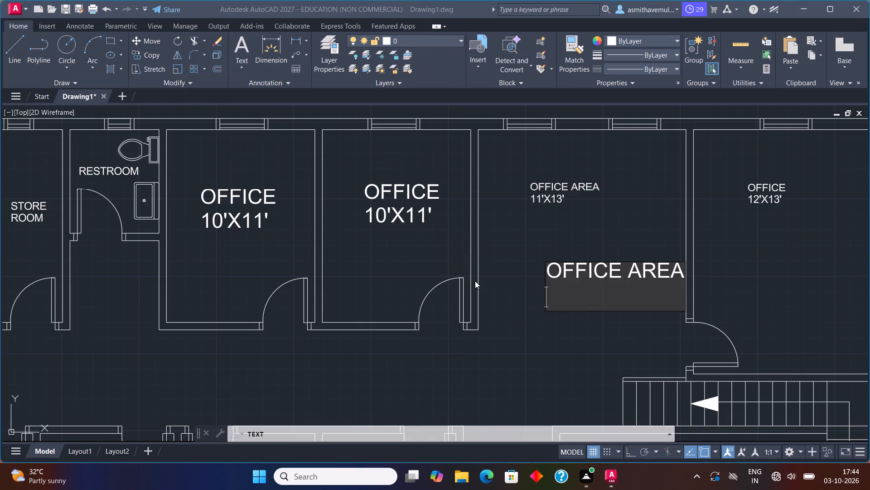
pyautogui.scroll(-2, 477, 280)
pyautogui.moveTo(492, 290); pyautogui.dragTo(484, 286, button='middle')
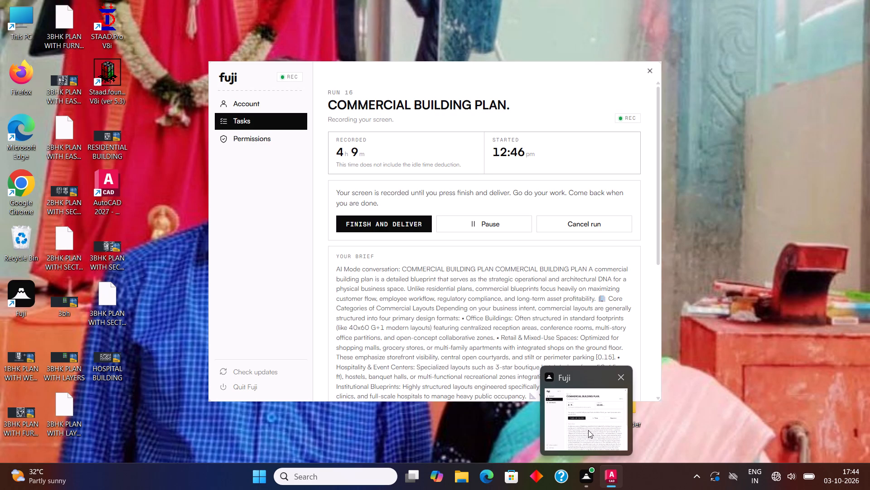
pyautogui.scroll(1, 501, 276)
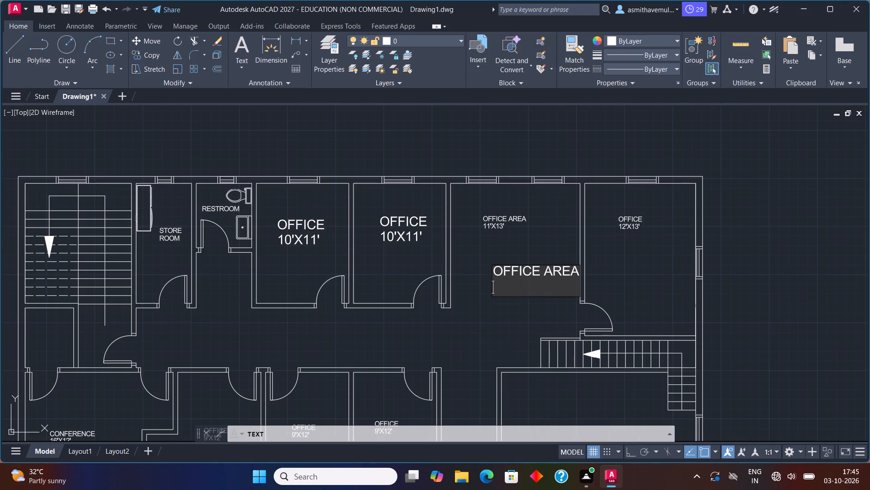
pyautogui.write('11')
pyautogui.write("'X13")
pyautogui.press("'")
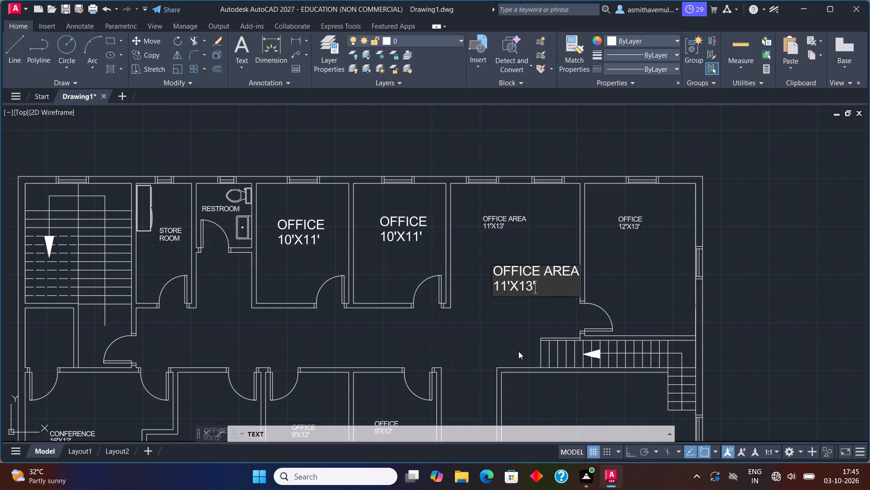
pyautogui.click(518, 351)
pyautogui.press('Escape')
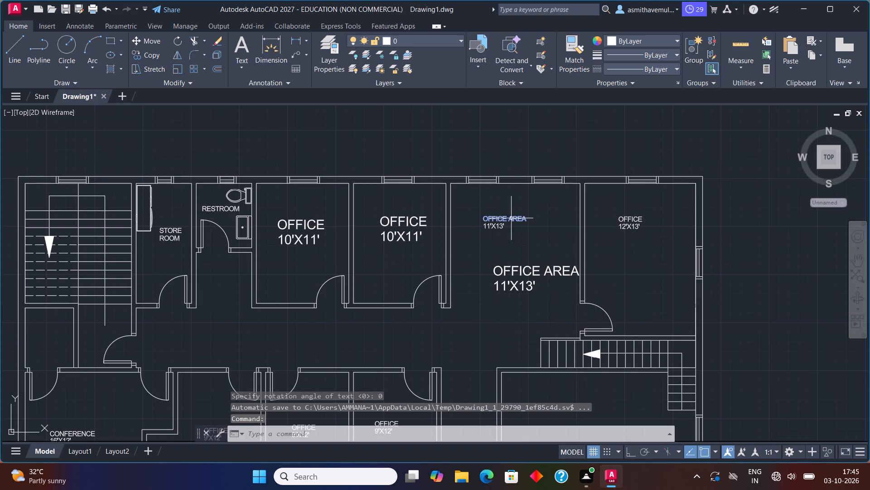
# Replace the small label in the second-floor office area by erasing it and moving the new OFFICE AREA 11'X13' label there.
pyautogui.moveTo(506, 210); pyautogui.dragTo(502, 233)
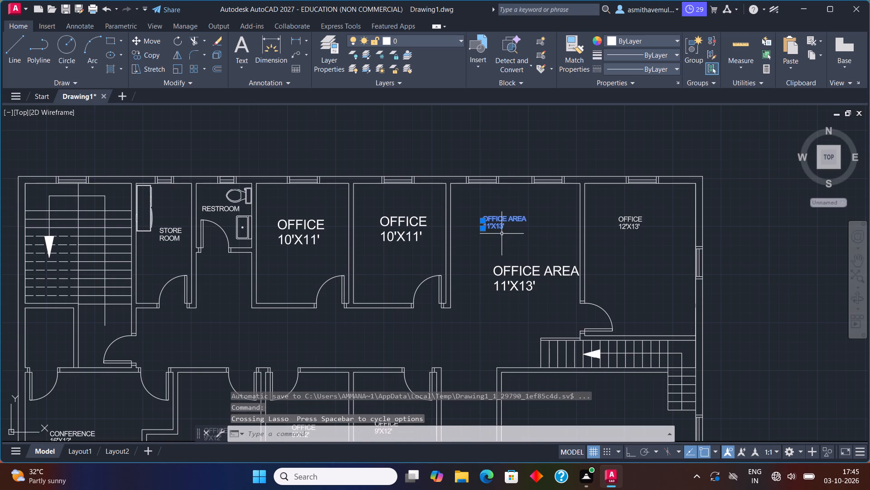
pyautogui.press('Delete')
pyautogui.moveTo(524, 249); pyautogui.dragTo(517, 308)
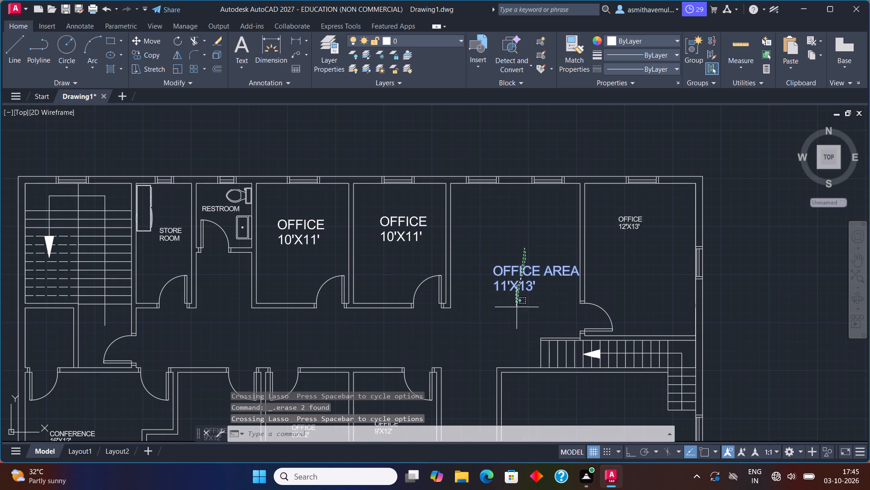
pyautogui.press('m')
pyautogui.press('Return')
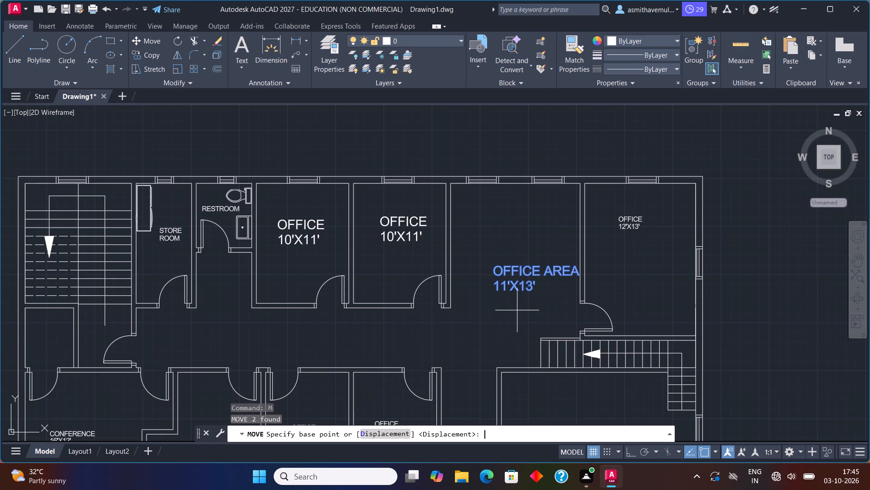
pyautogui.click(518, 280)
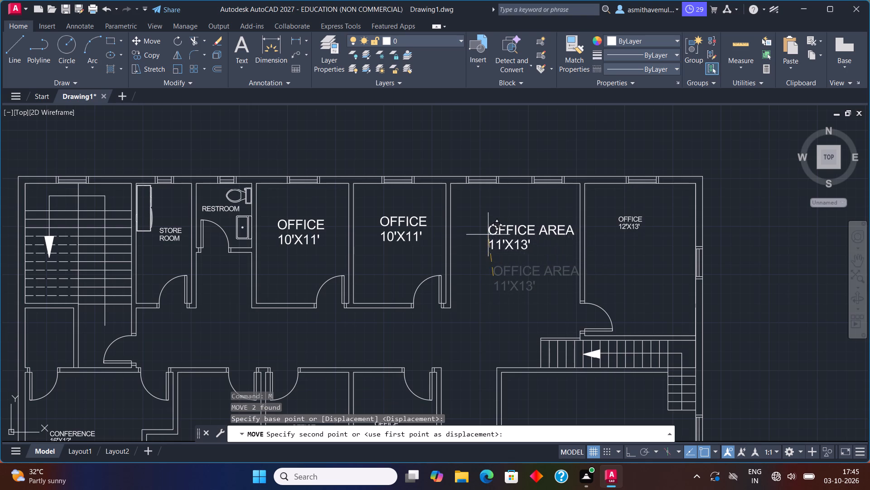
pyautogui.click(475, 225)
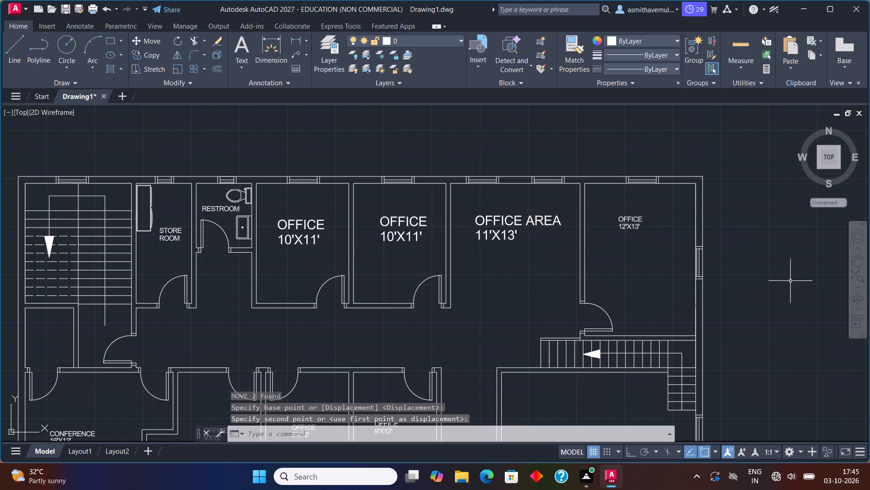
# Create a larger replacement text label in the second-floor 12'X13' office beside the office area.
pyautogui.moveTo(648, 283); pyautogui.dragTo(596, 240, button='middle')
pyautogui.scroll(1, 591, 238)
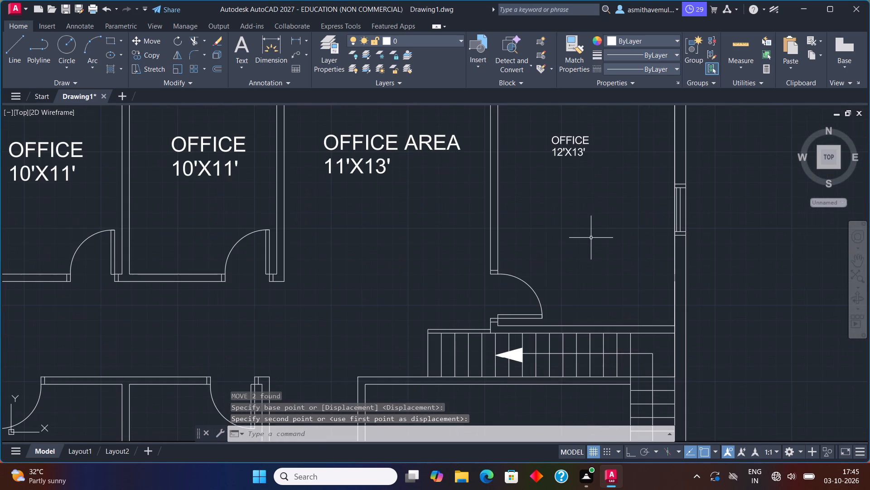
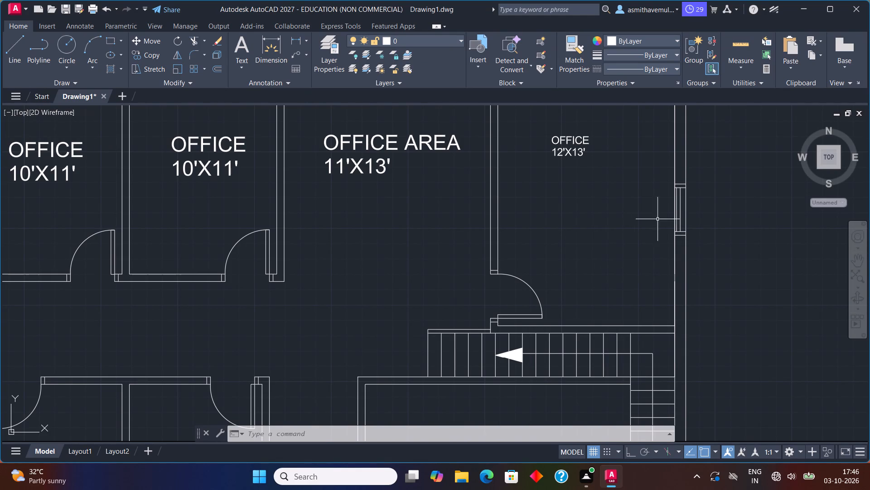
# Create a two-line text label OFFICE 12'X13', 1' high at 0° rotation, below the small label in the second-floor corner office.
pyautogui.moveTo(594, 184); pyautogui.dragTo(570, 230, button='middle')
pyautogui.write('TEXT')
pyautogui.press('Return')
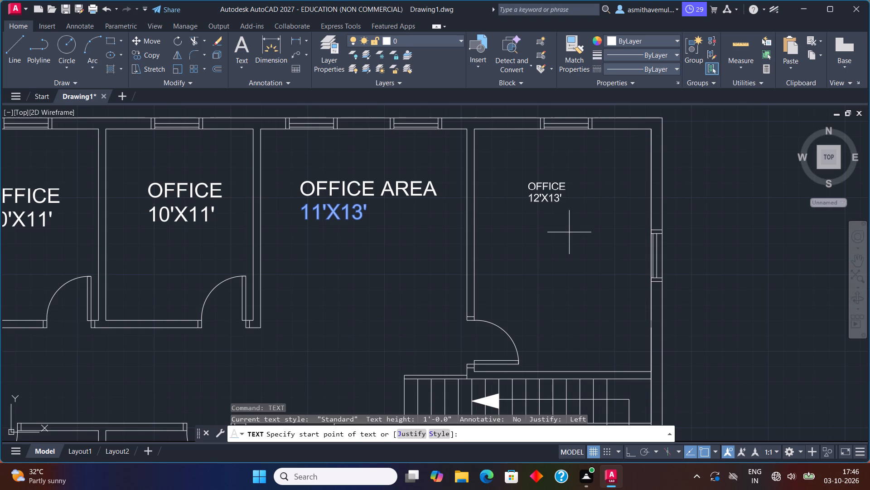
pyautogui.click(554, 225)
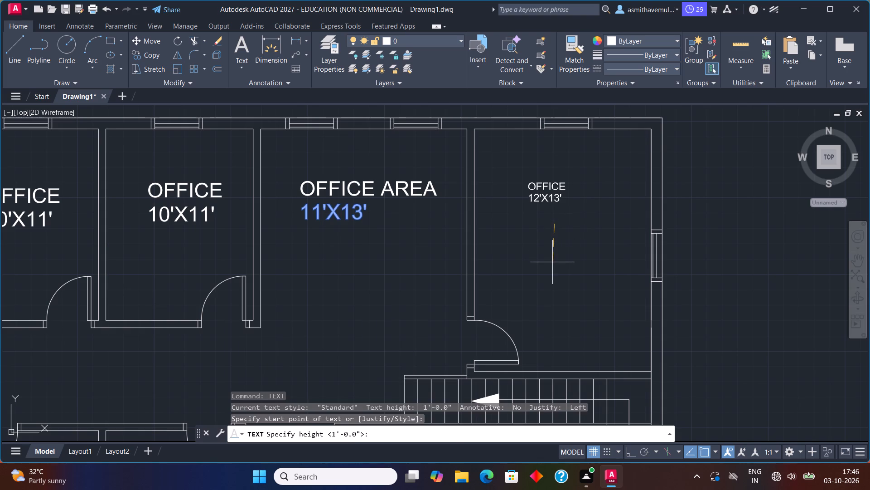
pyautogui.write("1'")
pyautogui.press('Return')
pyautogui.press('0')
pyautogui.press('Return')
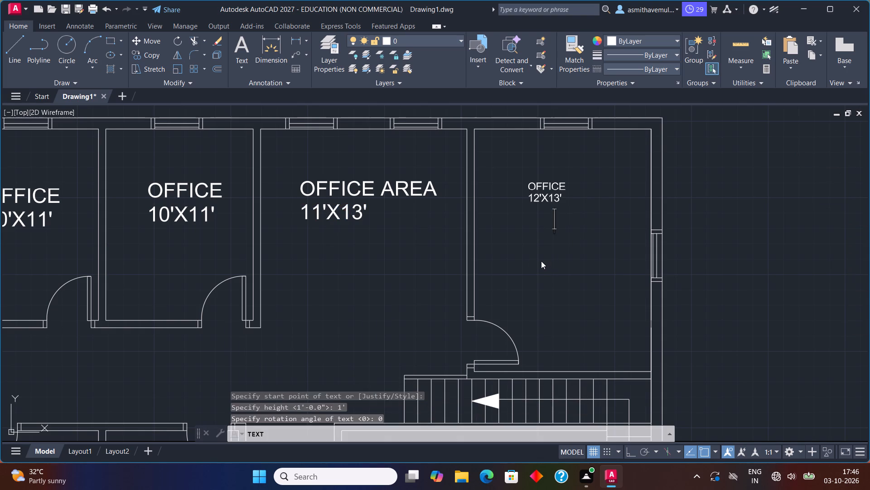
pyautogui.click(540, 254)
pyautogui.write('OFFICE')
pyautogui.press('Return')
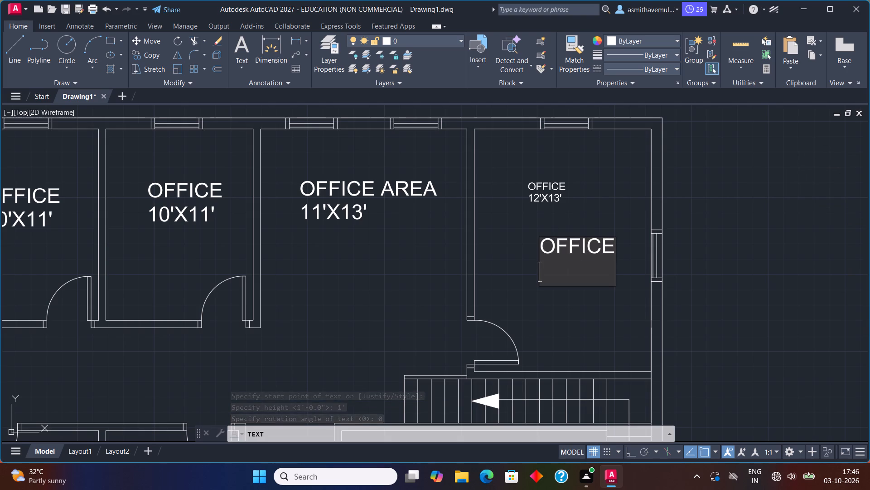
pyautogui.write("12'X13'")
pyautogui.click(519, 260)
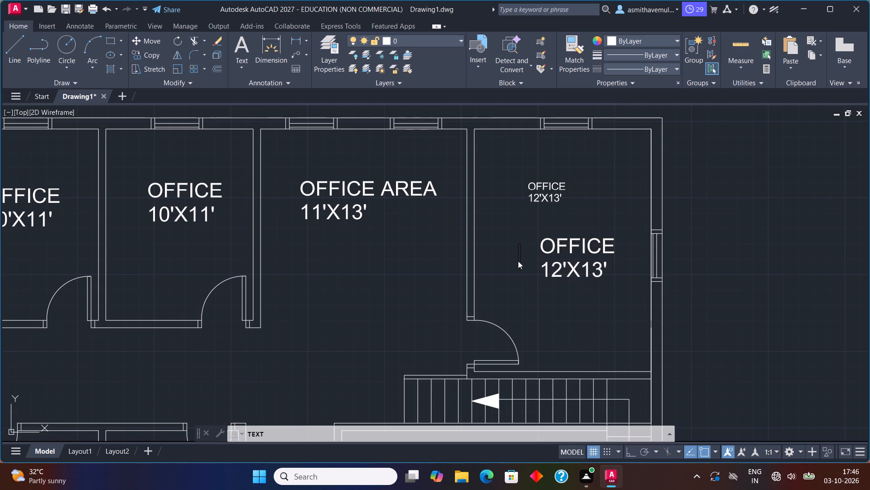
pyautogui.press('Escape')
# Replace the small label in the 12'X13' office by erasing it and moving the new OFFICE 12'X13' label there.
pyautogui.moveTo(569, 176); pyautogui.dragTo(521, 207)
pyautogui.press('Delete')
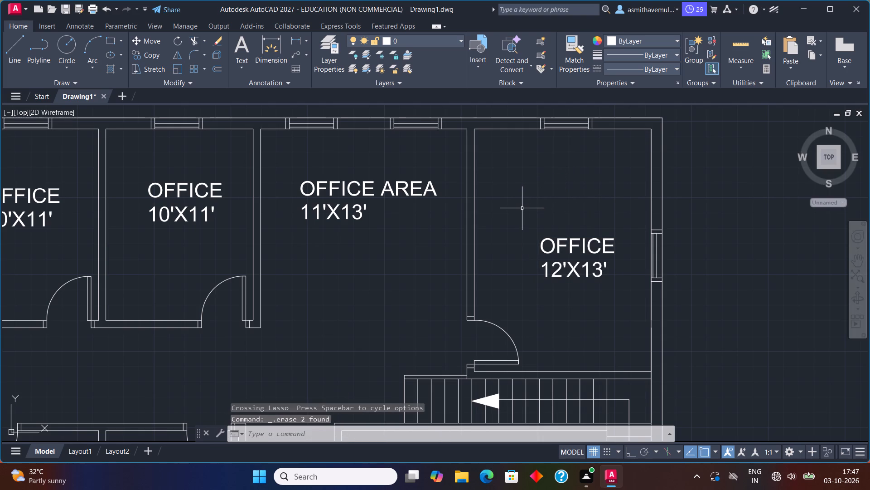
pyautogui.moveTo(567, 216); pyautogui.dragTo(596, 311)
pyautogui.moveTo(606, 235); pyautogui.dragTo(582, 238)
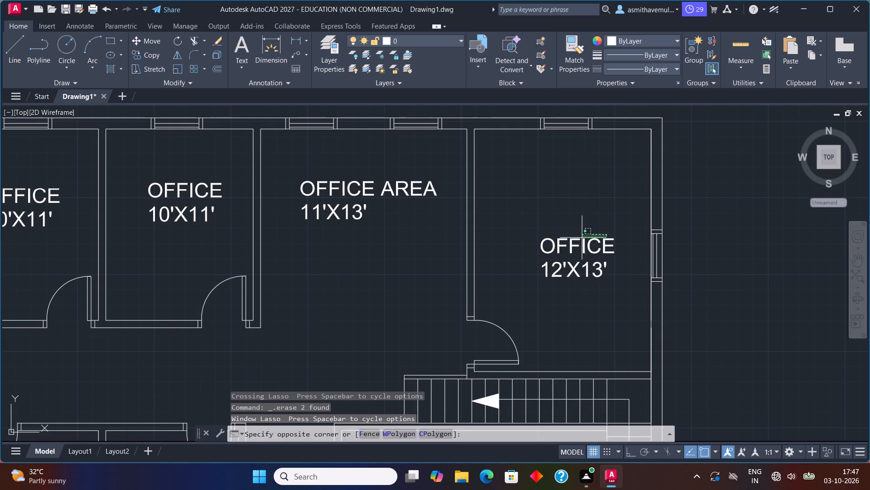
pyautogui.moveTo(582, 238); pyautogui.dragTo(562, 308)
pyautogui.press('m')
pyautogui.press('Return')
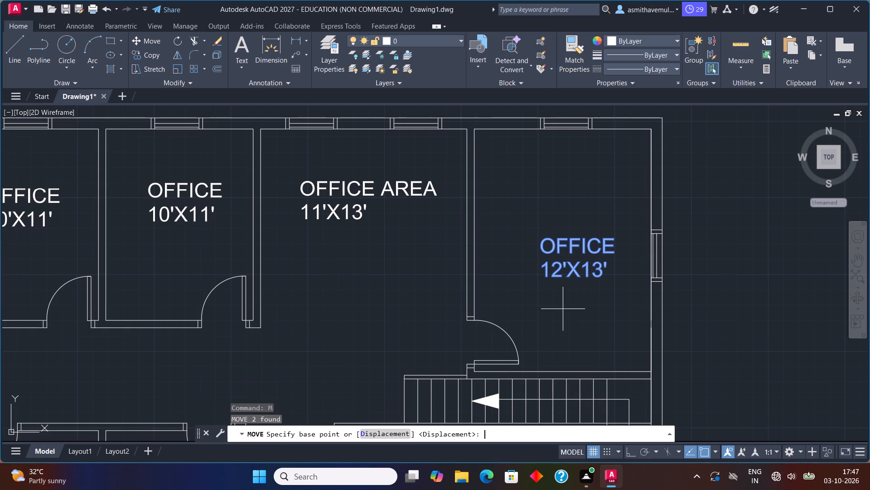
pyautogui.click(575, 257)
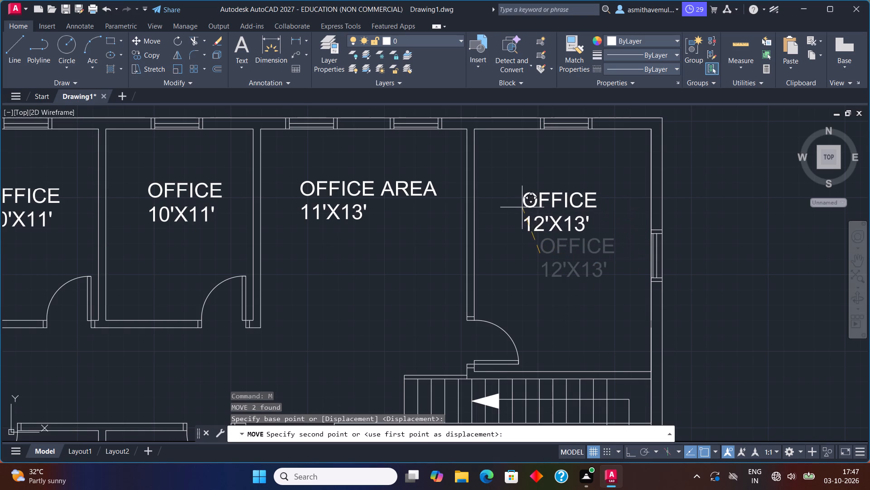
pyautogui.click(522, 201)
# Create a two-line text label OFFICE 9'X12', 1' high at 0° rotation, in the second-floor corridor beside the stairs.
pyautogui.scroll(-2, 528, 229)
pyautogui.moveTo(517, 309); pyautogui.dragTo(571, 262, button='middle')
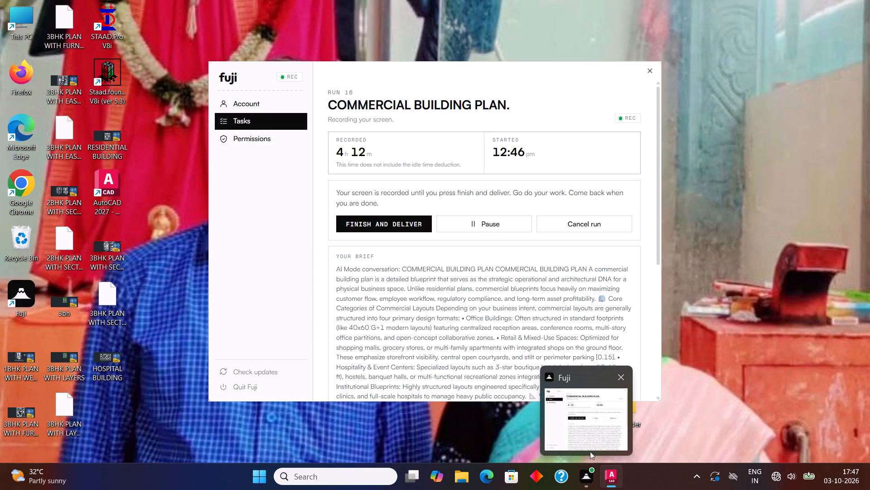
pyautogui.moveTo(404, 350); pyautogui.dragTo(400, 333, button='middle')
pyautogui.moveTo(483, 343); pyautogui.dragTo(494, 341, button='middle')
pyautogui.scroll(1, 471, 301)
pyautogui.moveTo(473, 261); pyautogui.dragTo(474, 261, button='middle')
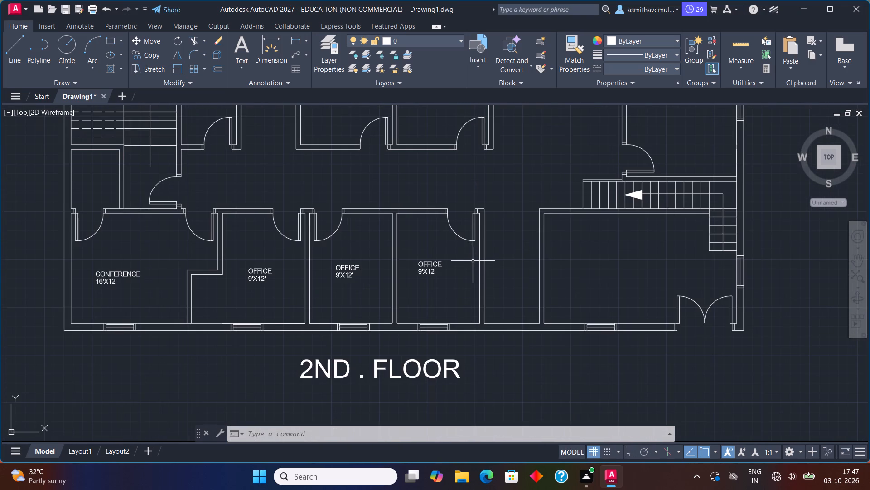
pyautogui.moveTo(474, 261); pyautogui.dragTo(501, 322, button='middle')
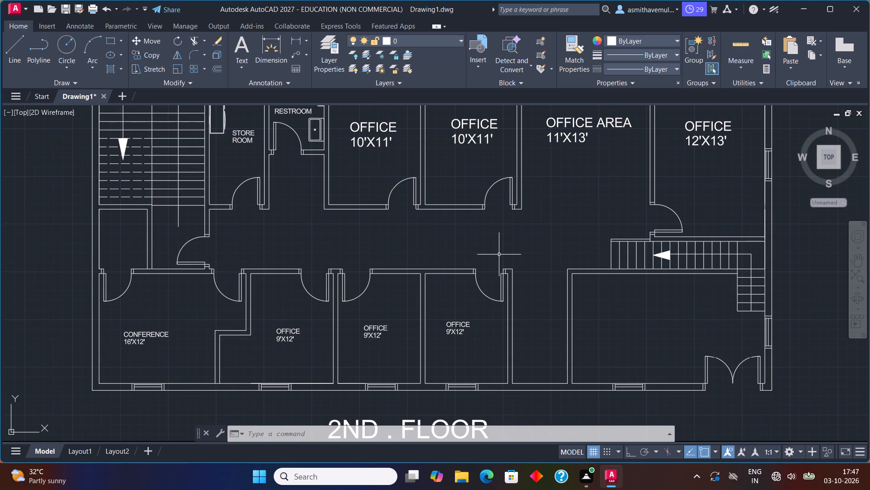
pyautogui.write('TEXT')
pyautogui.press('Return')
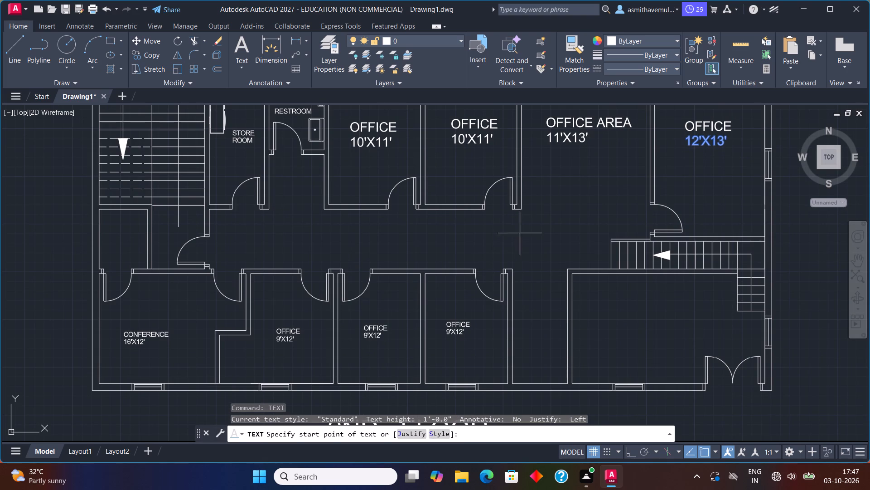
pyautogui.click(529, 226)
pyautogui.press('1')
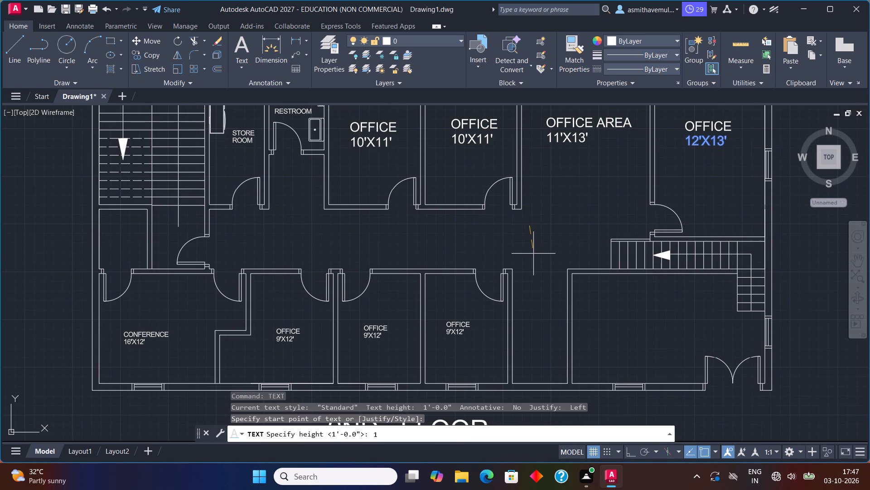
pyautogui.press("'")
pyautogui.press('Return')
pyautogui.press('0')
pyautogui.press('Return')
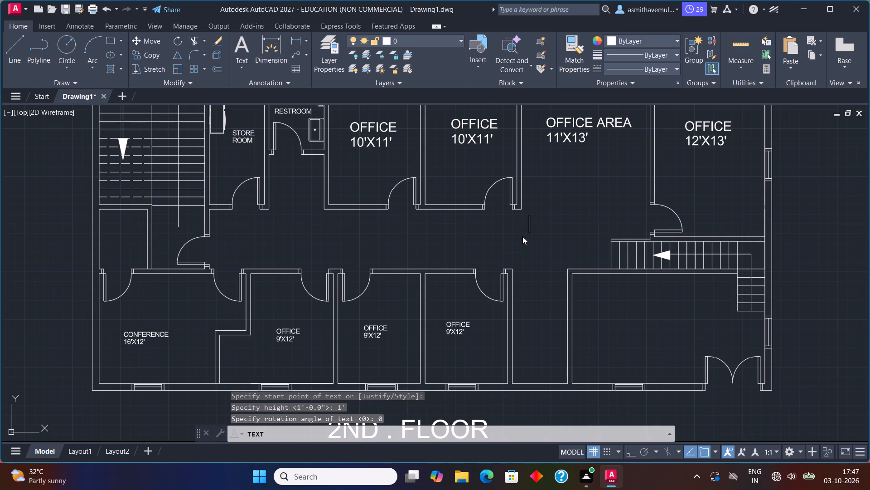
pyautogui.click(522, 235)
pyautogui.write('OFFICE')
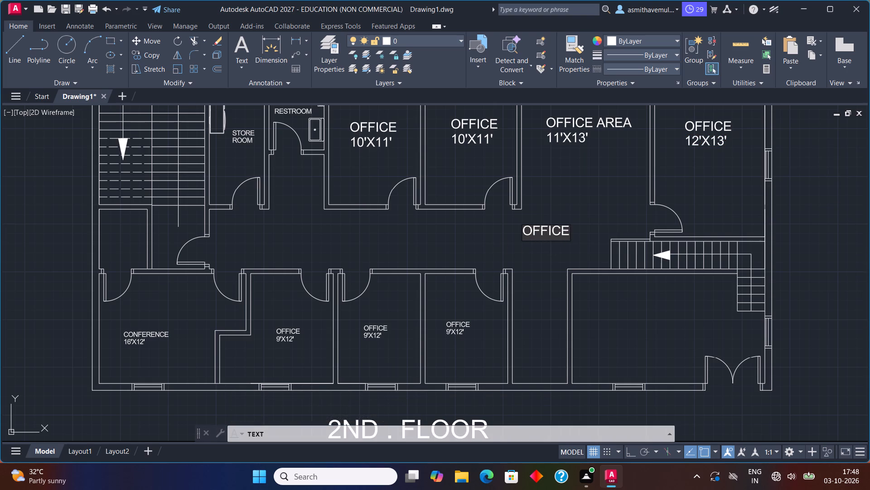
pyautogui.press('Return')
pyautogui.write("9'X")
pyautogui.write("12'")
pyautogui.click(507, 247)
pyautogui.press('Escape')
# Replace the small label in the 9'X12' office nearest the stairs by erasing it and moving the new OFFICE 9'X12' label there.
pyautogui.moveTo(464, 305); pyautogui.dragTo(456, 305)
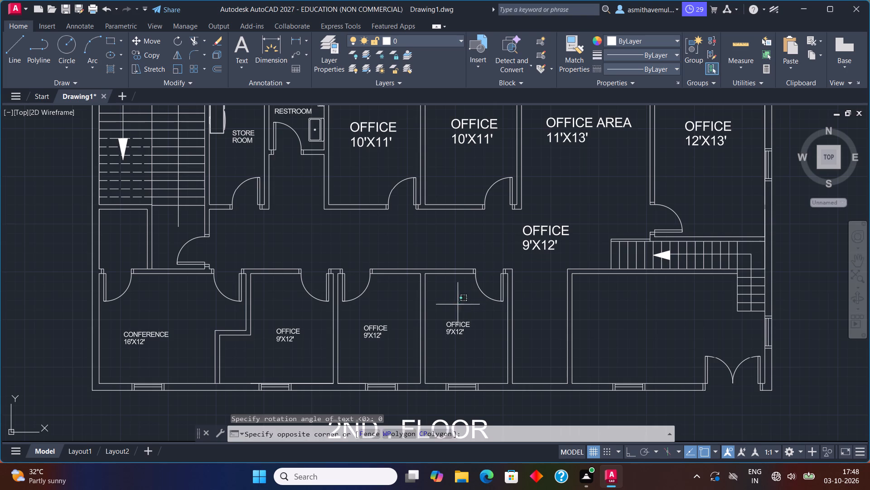
pyautogui.moveTo(456, 305); pyautogui.dragTo(456, 332)
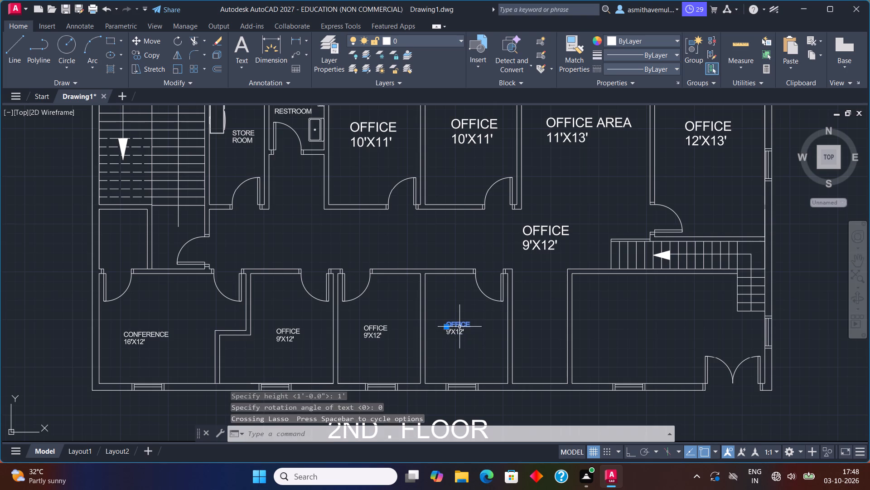
pyautogui.click(457, 332)
pyautogui.press('Delete')
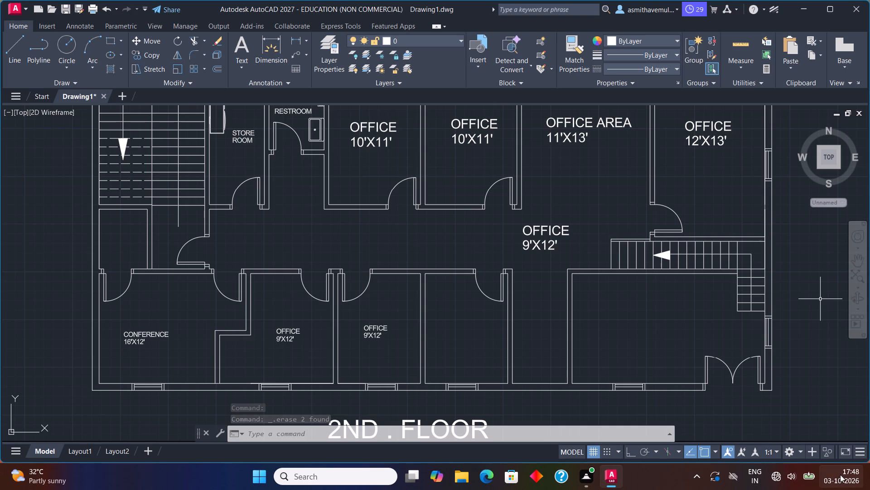
pyautogui.click(779, 477)
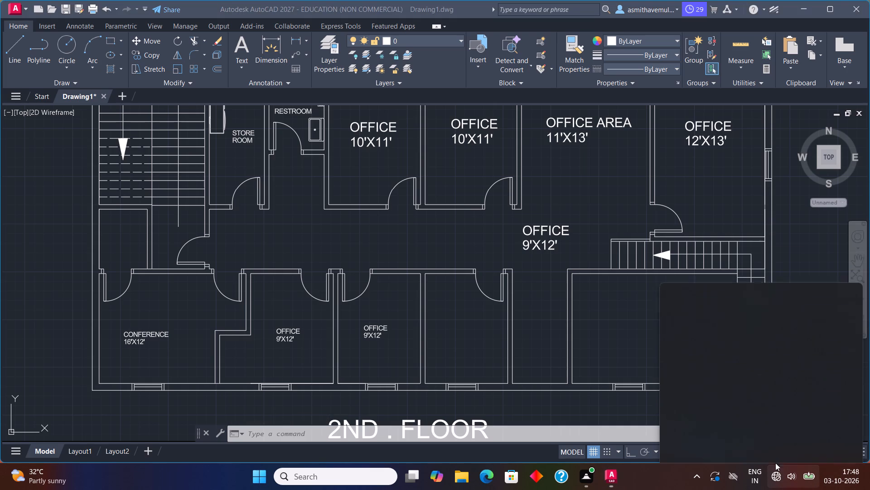
pyautogui.click(641, 408)
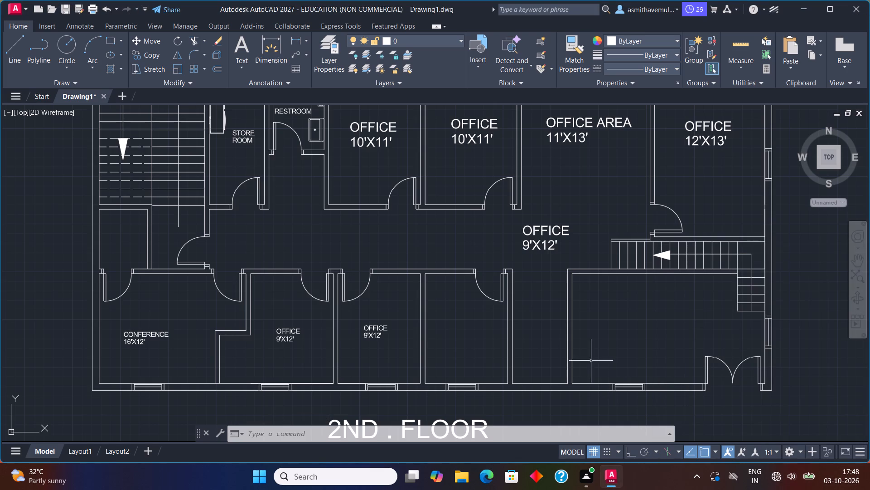
pyautogui.moveTo(562, 213); pyautogui.dragTo(547, 257)
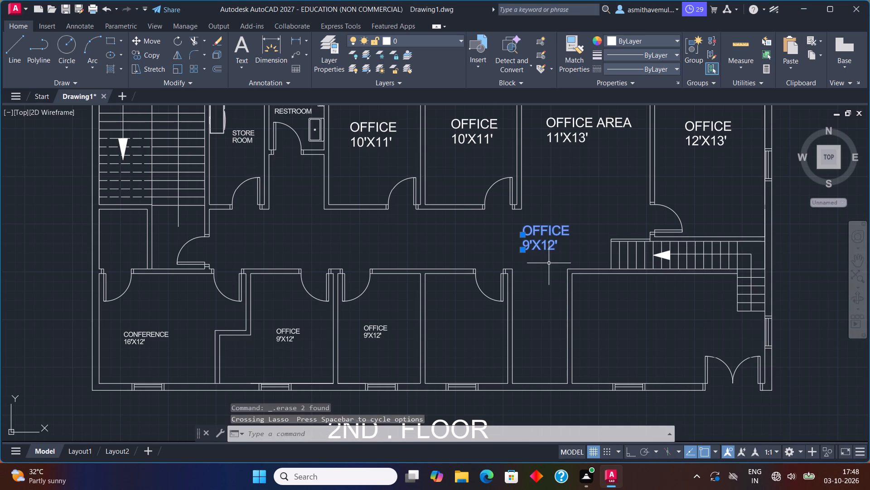
pyautogui.press('m')
pyautogui.press('Return')
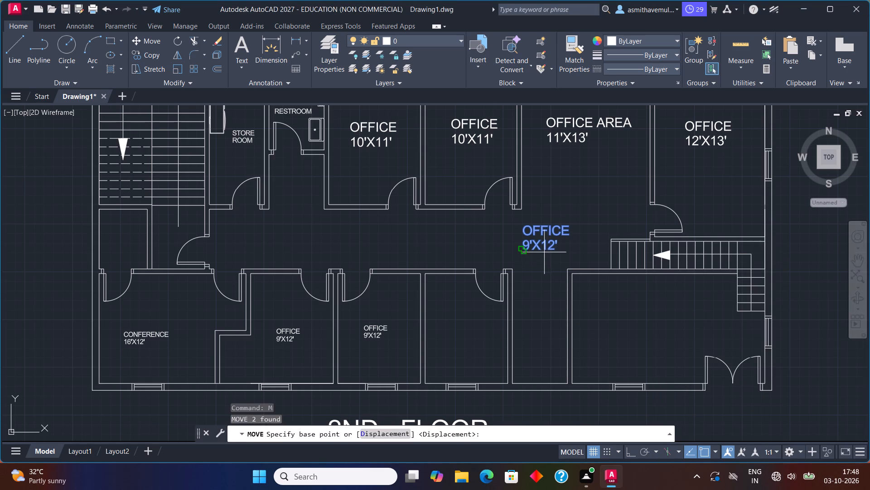
pyautogui.click(544, 243)
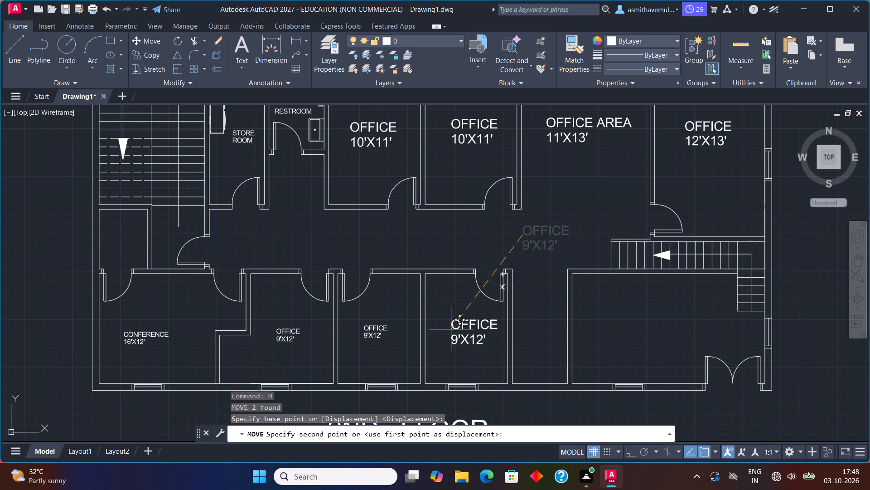
pyautogui.click(449, 326)
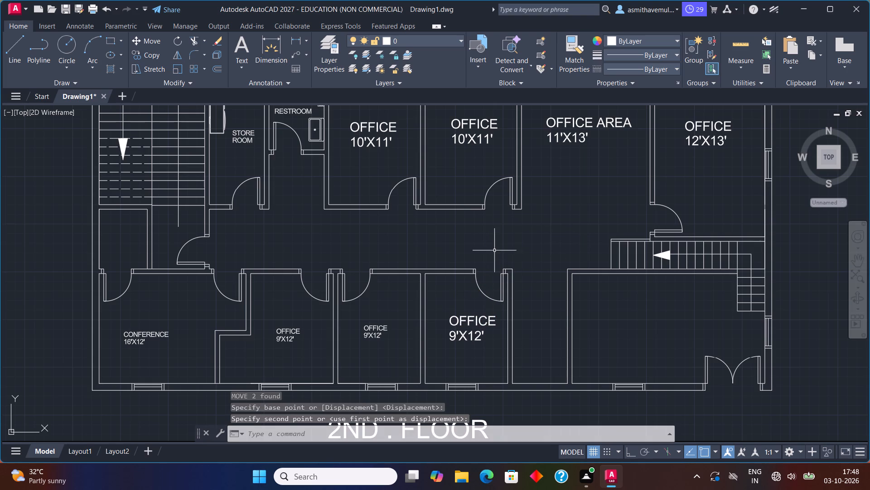
# Create a two-line text label OFFICE 9'X12', 1' high at 0° rotation, in the second-floor corridor near the stairs with the arrow.
pyautogui.write('TEXT')
pyautogui.press('Return')
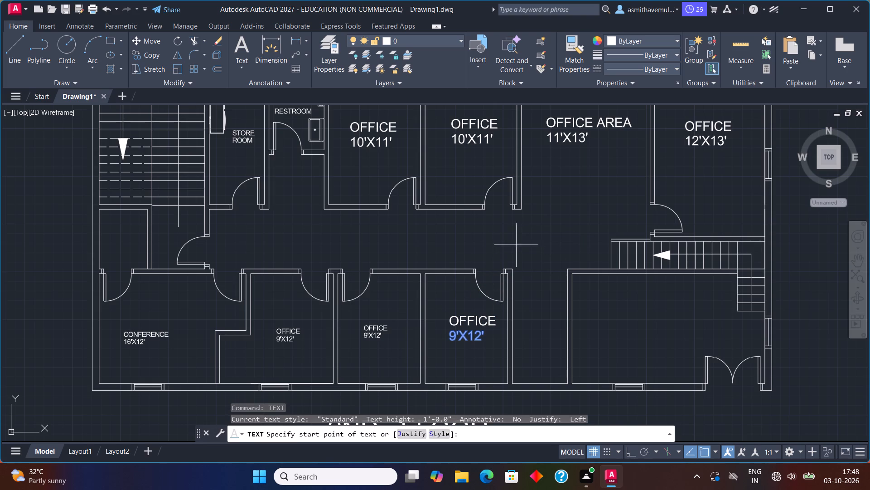
pyautogui.click(529, 234)
pyautogui.press('1')
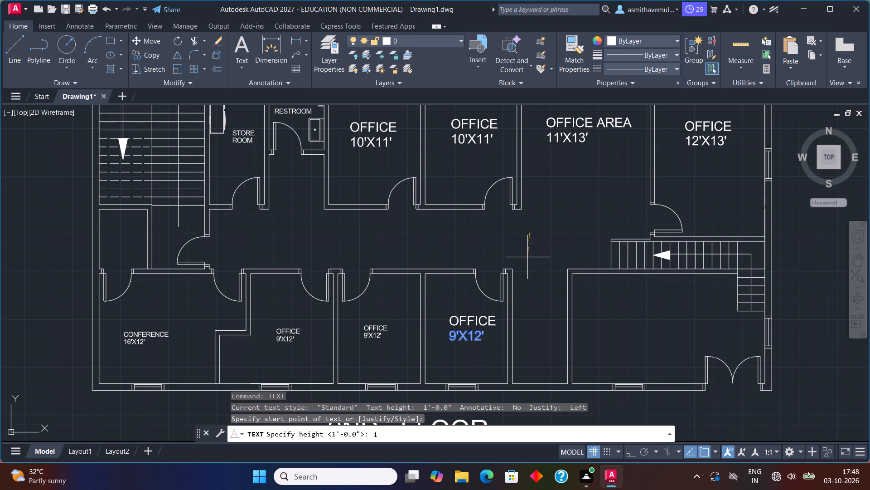
pyautogui.press("'")
pyautogui.press('Return')
pyautogui.press('0')
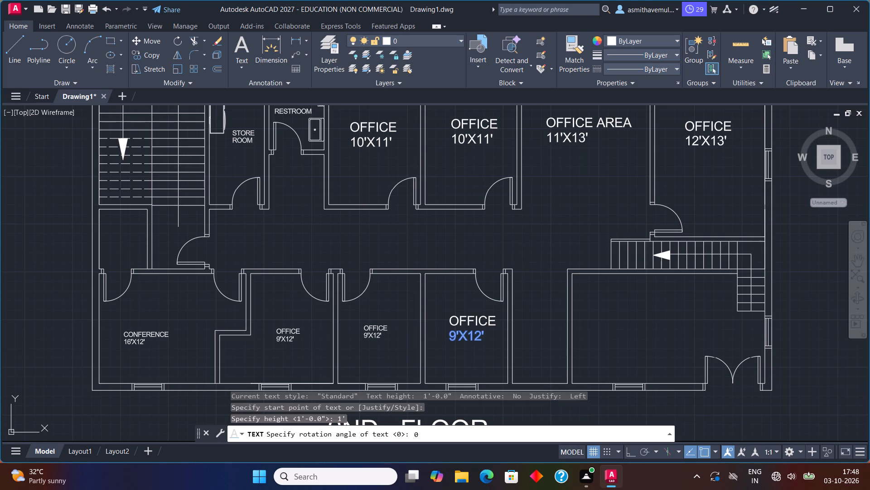
pyautogui.press('Return')
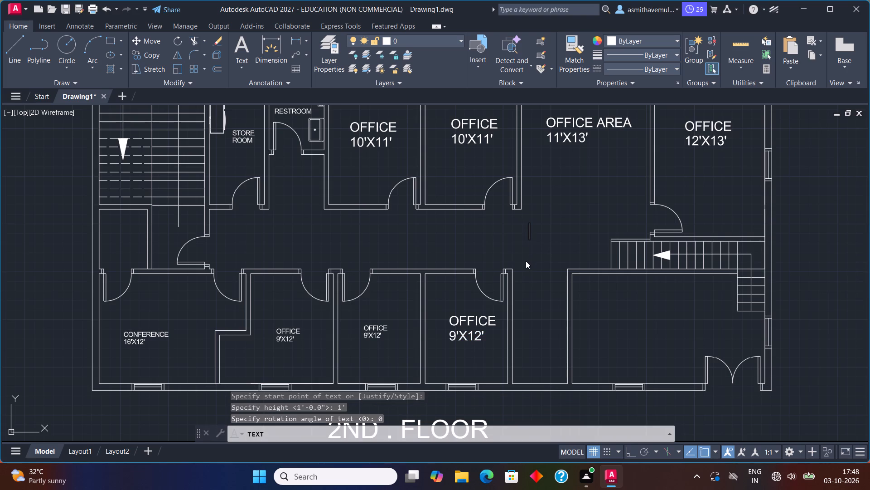
pyautogui.press('o')
pyautogui.press('f')
pyautogui.press('f')
pyautogui.write('IC')
pyautogui.press('e')
pyautogui.press('Return')
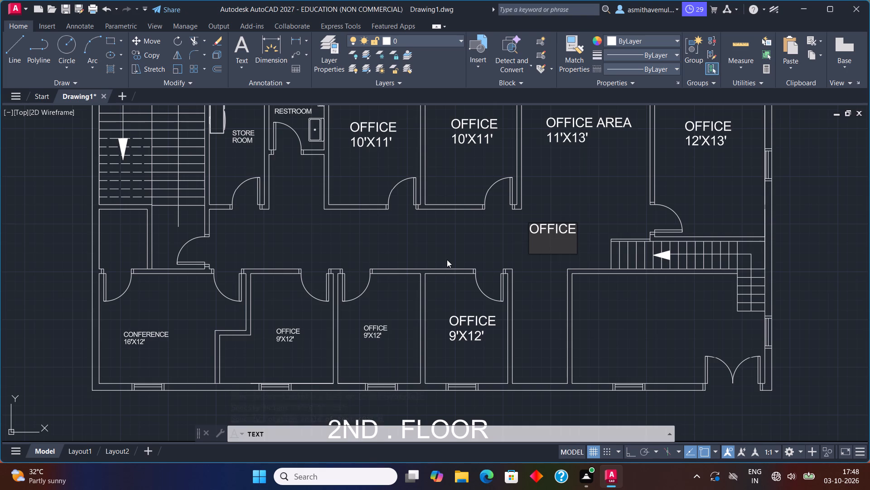
pyautogui.write('9;')
pyautogui.press('BackSpace')
pyautogui.press("'")
pyautogui.press('x')
pyautogui.write("12'")
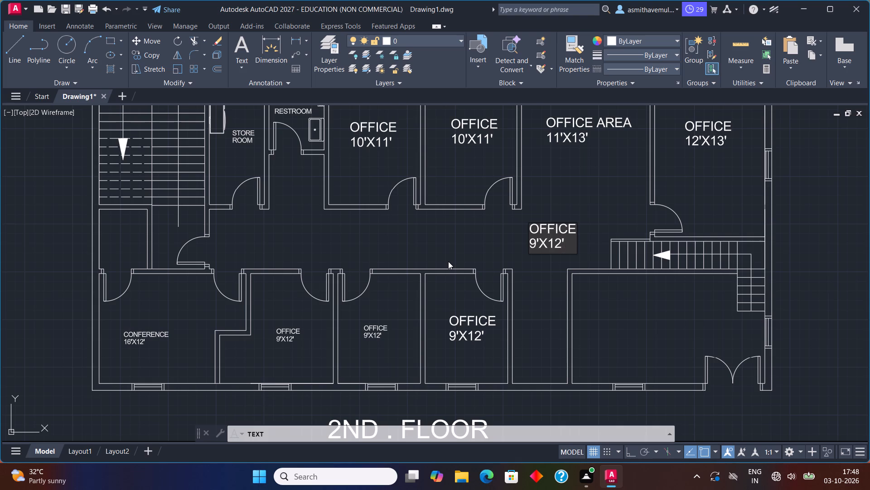
pyautogui.click(452, 252)
pyautogui.press('Escape')
# Replace the small label in the middle 9'X12' office by erasing it and moving the new OFFICE 9'X12' label there.
pyautogui.moveTo(378, 315); pyautogui.dragTo(368, 347)
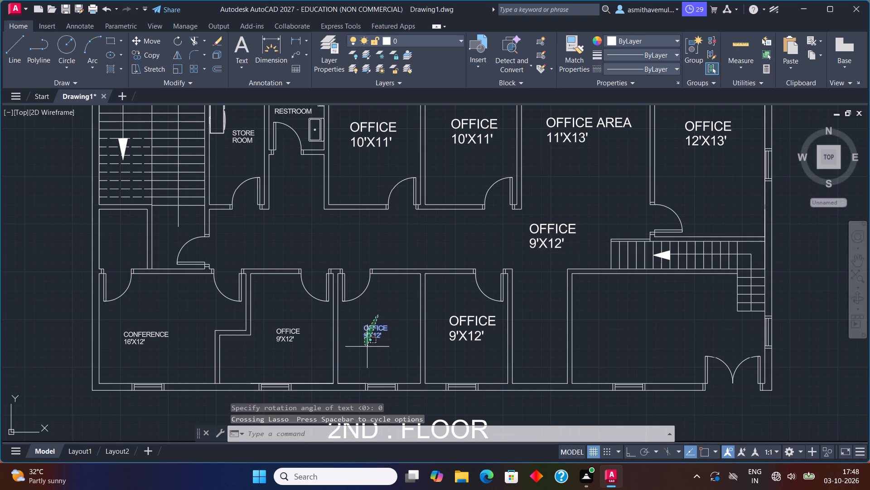
pyautogui.moveTo(368, 347); pyautogui.dragTo(368, 348)
pyautogui.press('Delete')
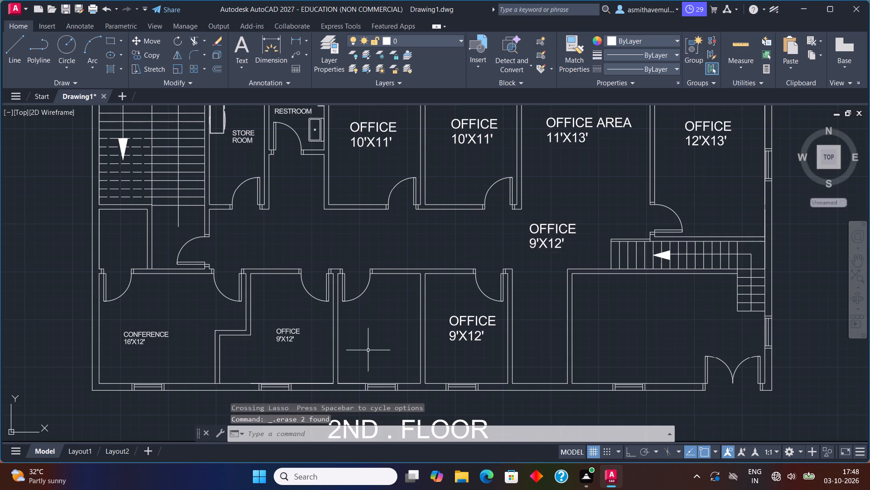
pyautogui.moveTo(549, 220); pyautogui.dragTo(541, 271)
pyautogui.press('m')
pyautogui.press('Return')
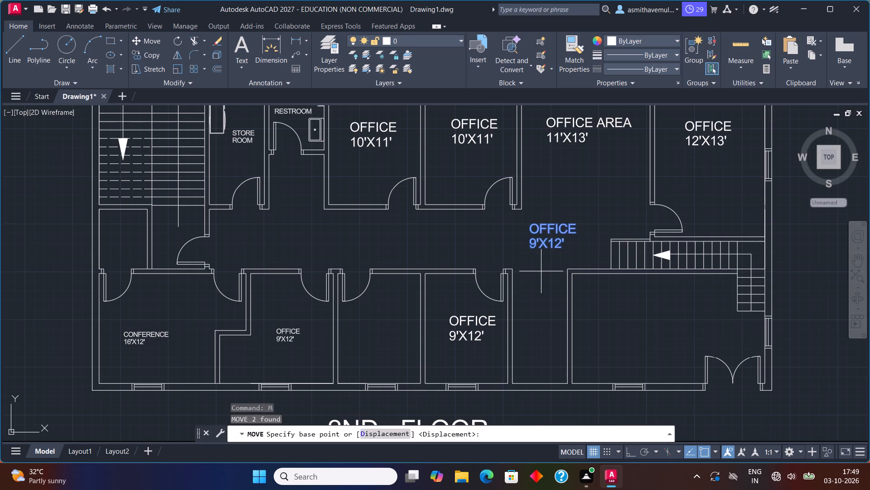
pyautogui.click(551, 233)
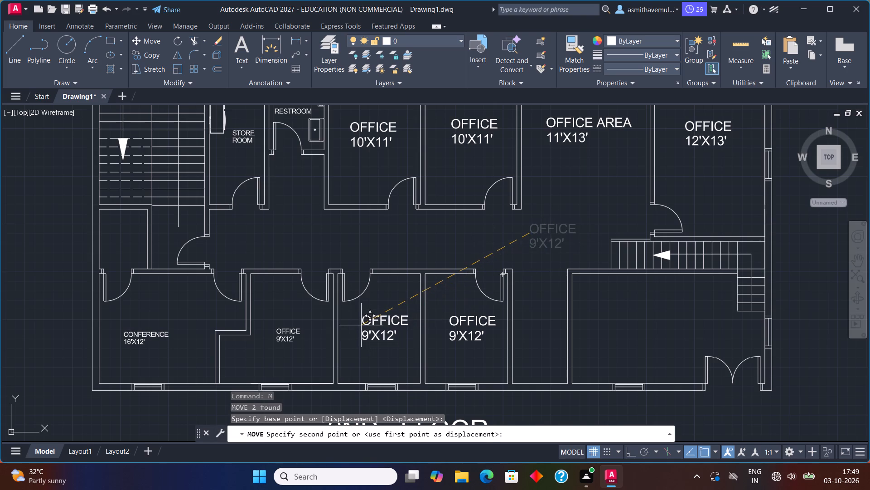
pyautogui.click(358, 326)
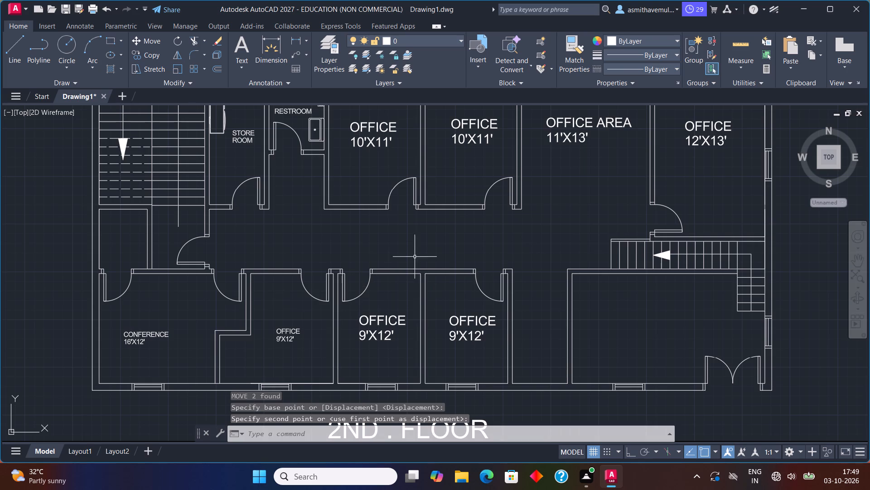
# Create another two-line text label OFFICE 9'X12', 1' high at 0° rotation, in the middle of the second-floor corridor.
pyautogui.write('TEXT')
pyautogui.press('Return')
pyautogui.scroll(1, 429, 232)
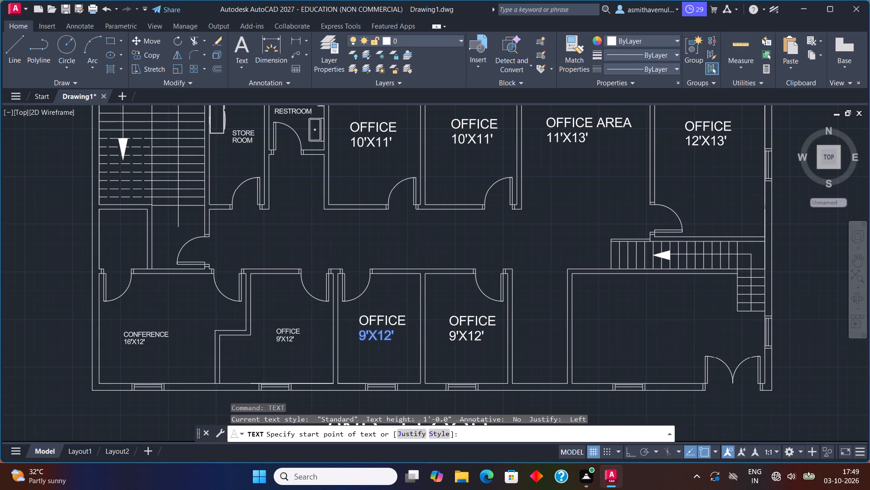
pyautogui.moveTo(398, 217); pyautogui.dragTo(398, 226)
pyautogui.write("1'")
pyautogui.press('Return')
pyautogui.press('0')
pyautogui.press('Return')
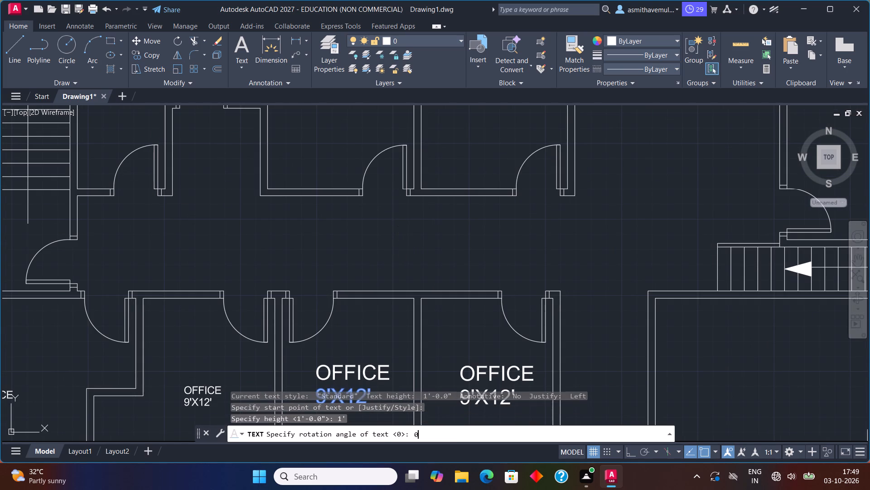
pyautogui.click(401, 249)
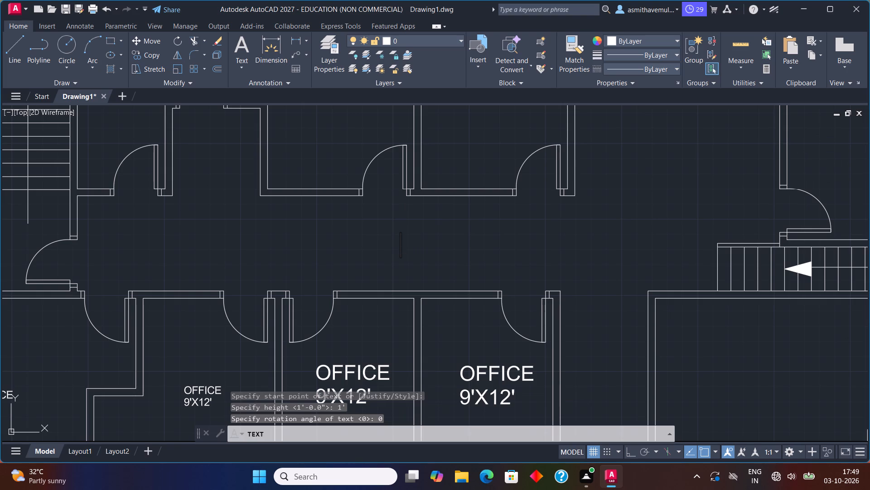
pyautogui.click(422, 235)
pyautogui.press('o')
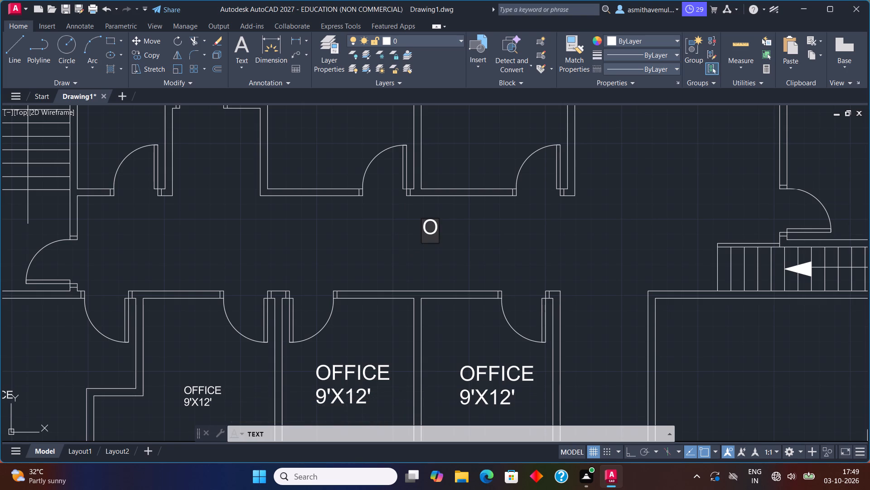
pyautogui.press('f')
pyautogui.write('FIC')
pyautogui.press('e')
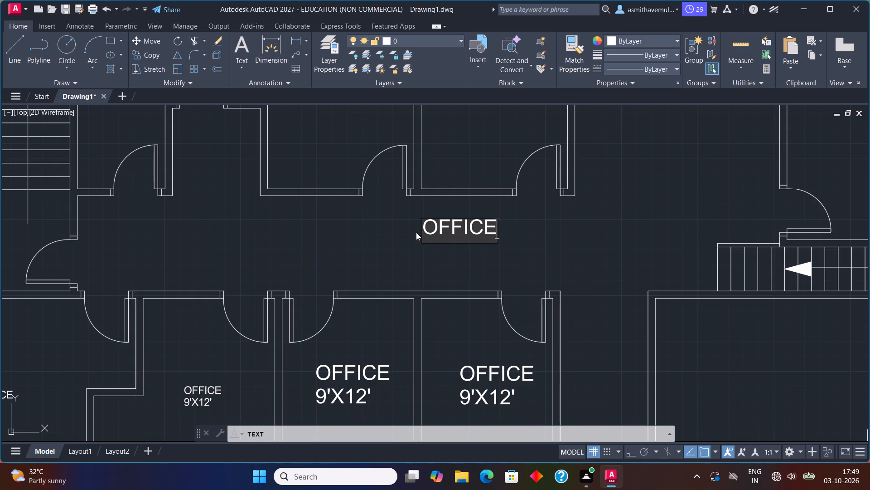
pyautogui.press('Return')
pyautogui.press('9')
pyautogui.write("'X1")
pyautogui.press('2')
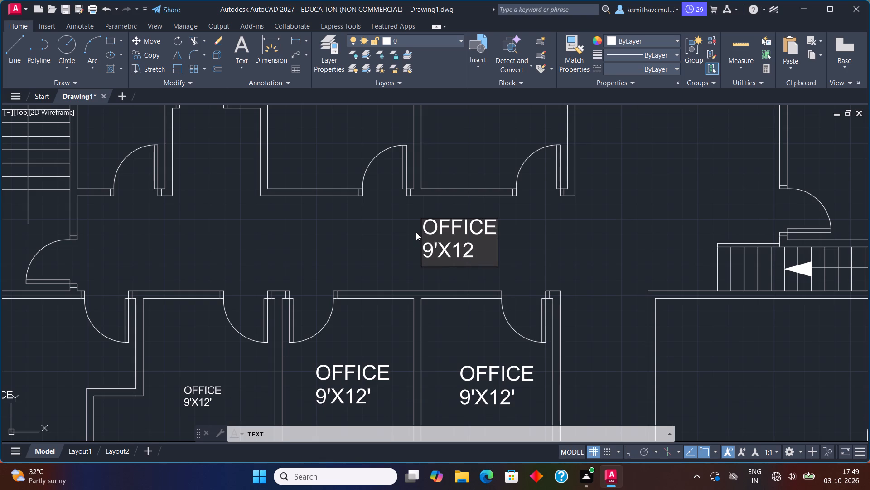
pyautogui.press("'")
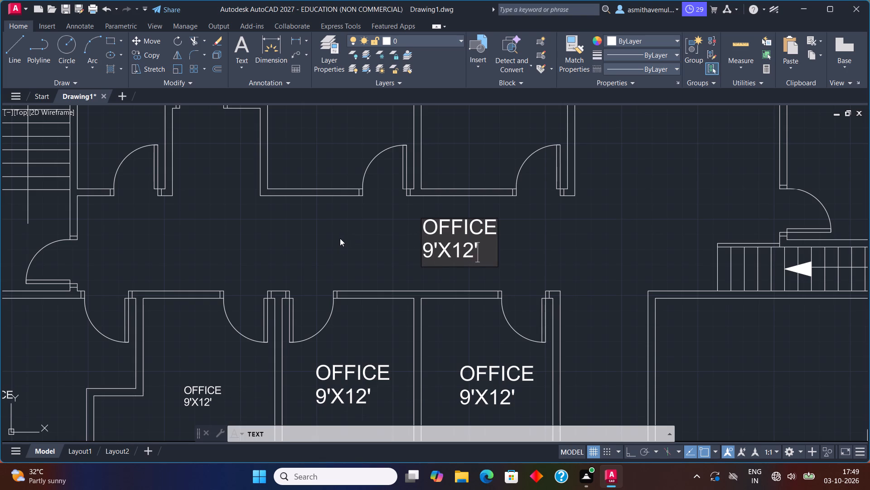
pyautogui.click(339, 238)
pyautogui.press('Escape')
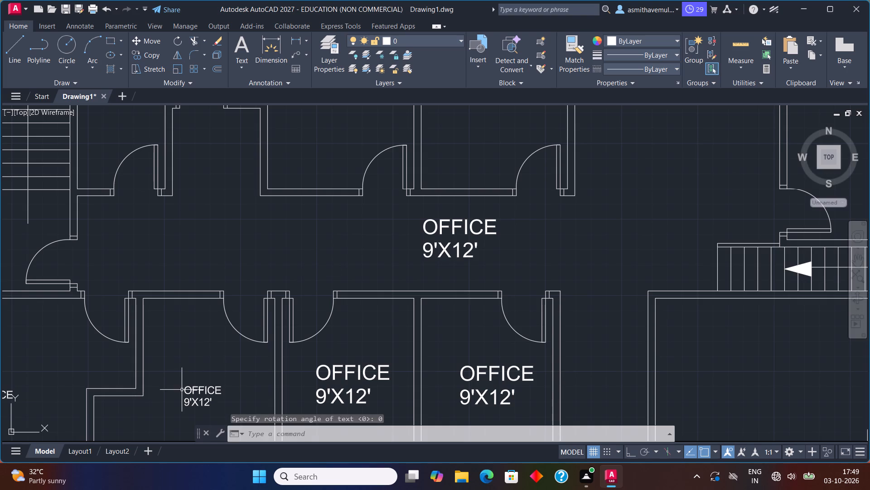
# Replace the small label in the 9'X12' office beside the conference room by erasing both lines and moving the new OFFICE 9'X12' label there.
pyautogui.click(188, 407)
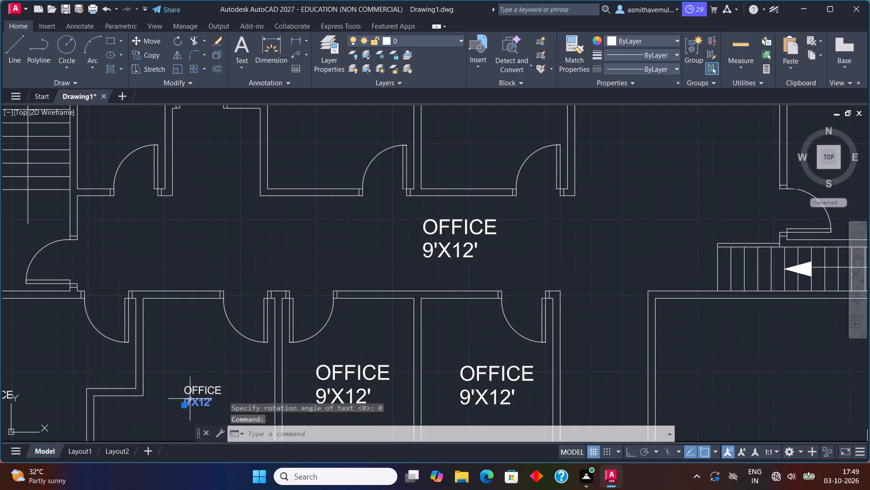
pyautogui.press('Delete')
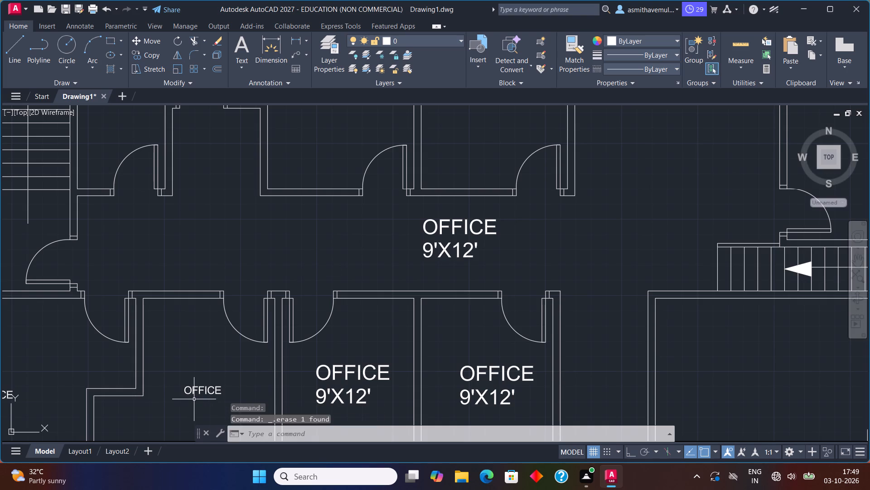
pyautogui.click(198, 393)
pyautogui.press('Delete')
pyautogui.scroll(-1, 270, 344)
pyautogui.moveTo(281, 374); pyautogui.dragTo(285, 366, button='middle')
pyautogui.moveTo(284, 360); pyautogui.dragTo(284, 360, button='middle')
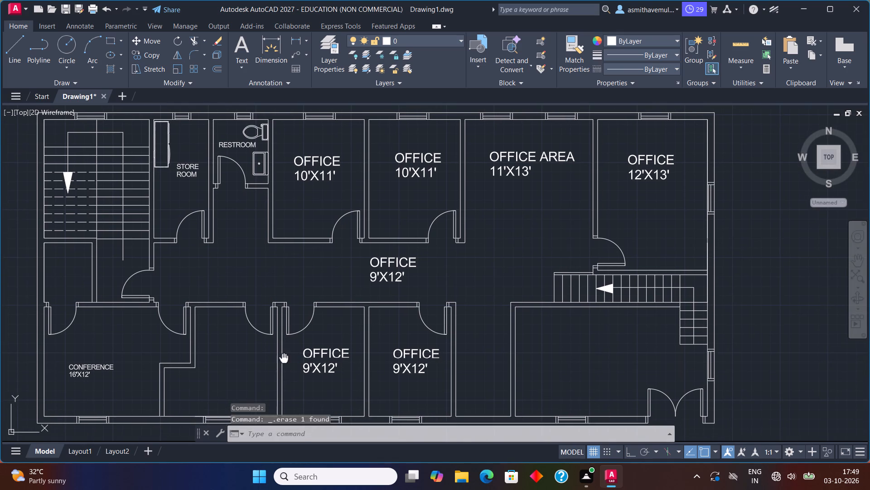
pyautogui.moveTo(284, 360); pyautogui.dragTo(312, 341, button='middle')
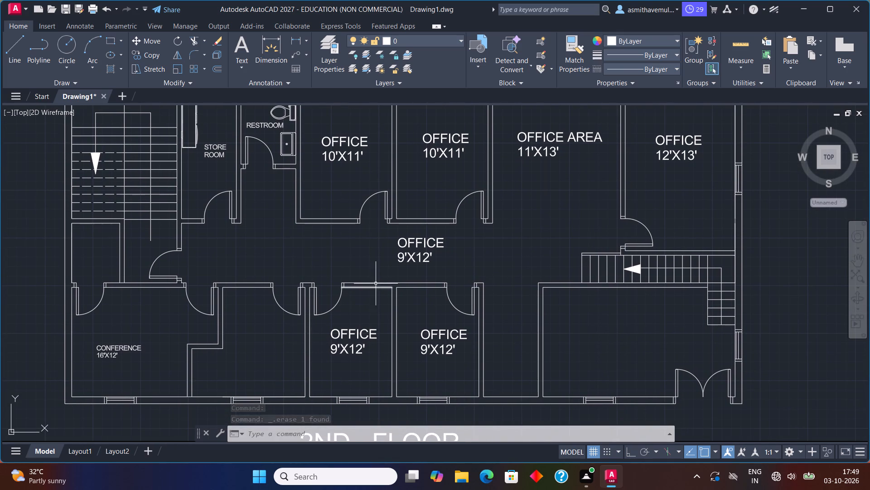
pyautogui.moveTo(424, 231); pyautogui.dragTo(408, 267)
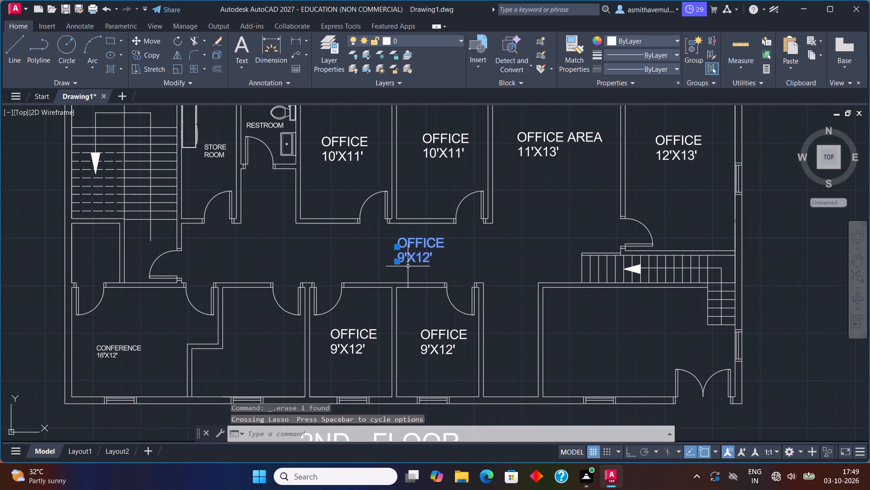
pyautogui.press('m')
pyautogui.press('Return')
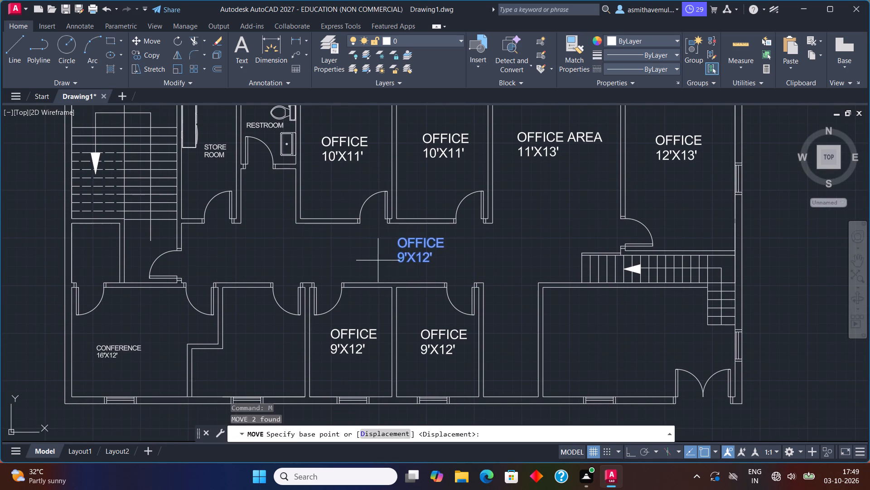
pyautogui.click(422, 246)
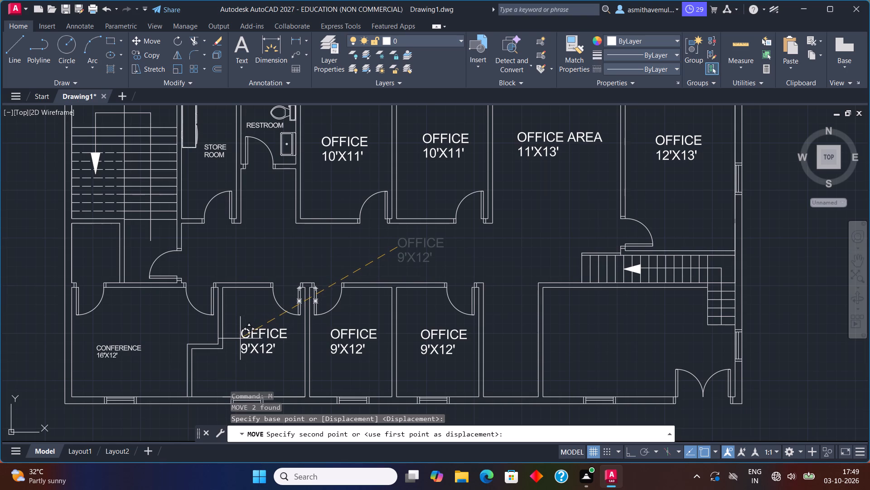
pyautogui.click(240, 341)
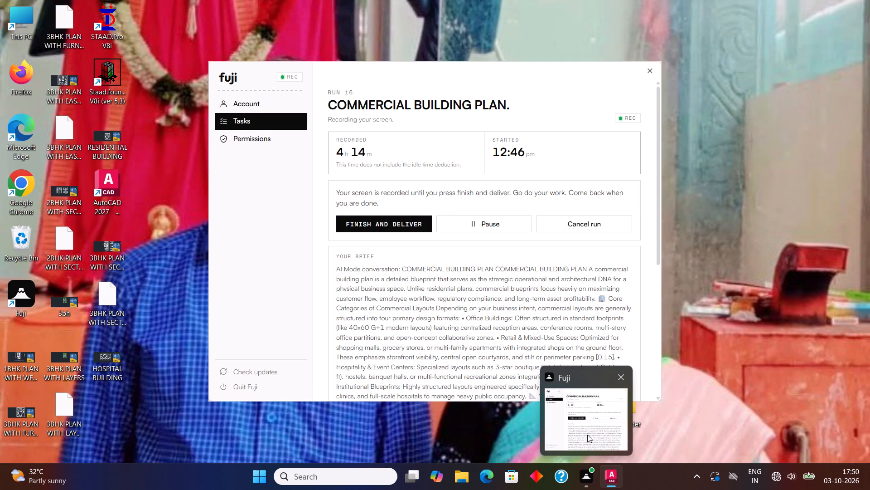
# Create a two-line text label CONFERENCE 16'X12', 1' high at 0° rotation, in the middle of the second-floor corridor.
pyautogui.moveTo(450, 327); pyautogui.dragTo(511, 347, button='middle')
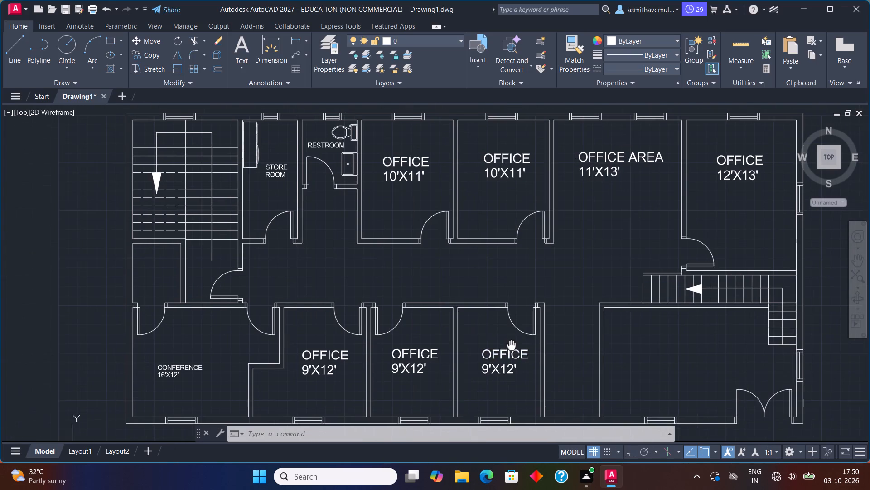
pyautogui.moveTo(511, 347); pyautogui.dragTo(512, 347, button='middle')
pyautogui.scroll(1, 476, 296)
pyautogui.write('TEXT')
pyautogui.press('Return')
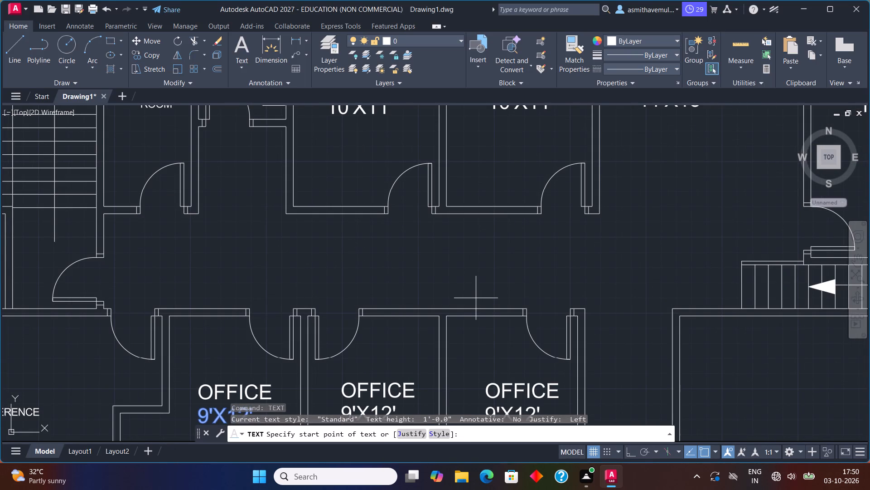
pyautogui.click(478, 241)
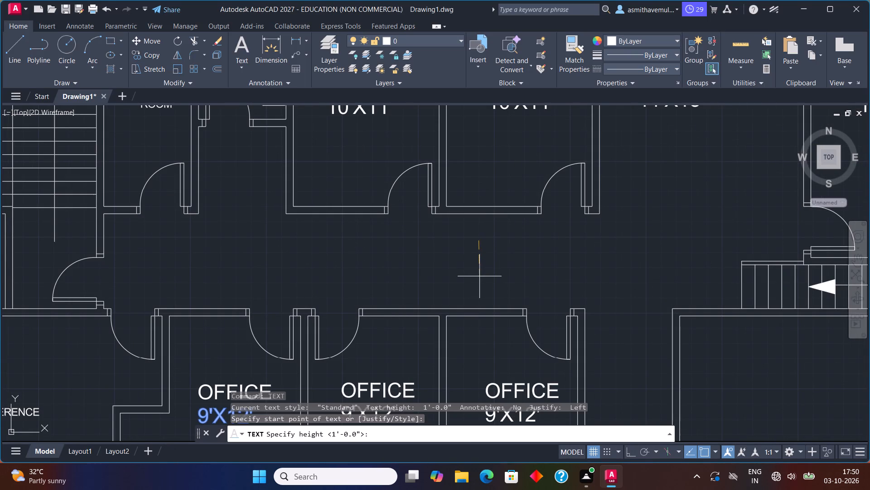
pyautogui.write("1'")
pyautogui.press('Return')
pyautogui.press('0')
pyautogui.press('Return')
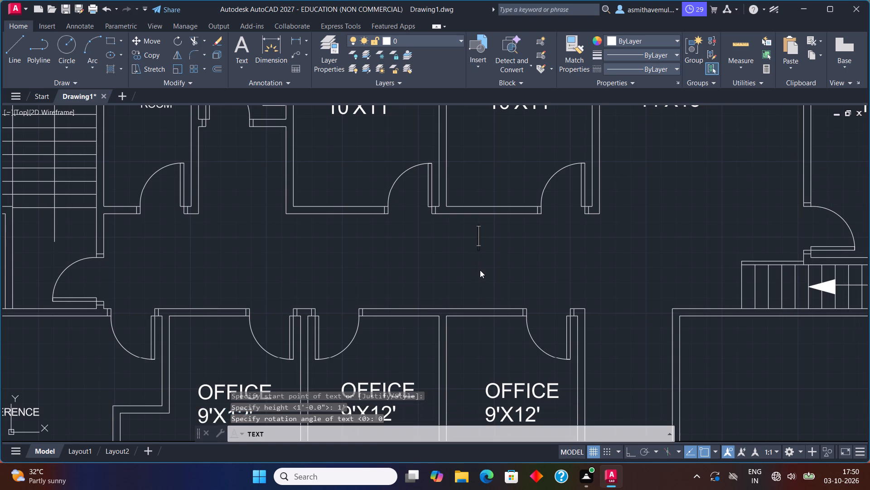
pyautogui.click(481, 261)
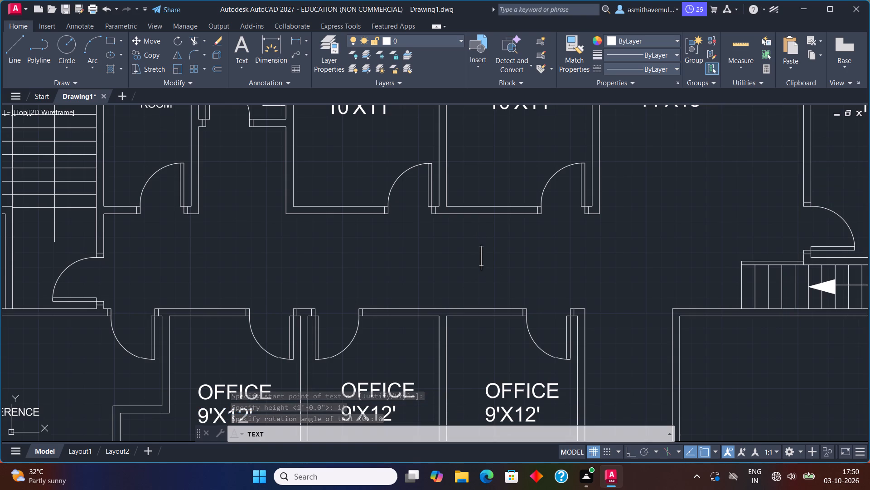
pyautogui.press('c')
pyautogui.write('ON')
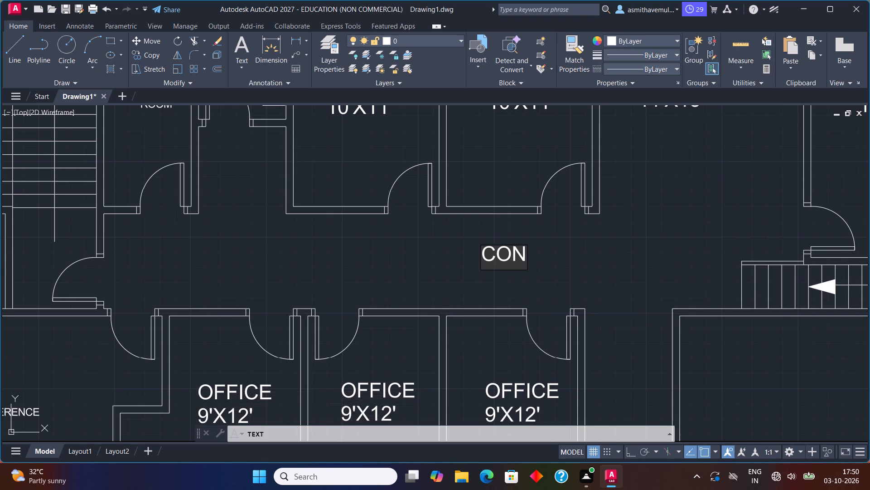
pyautogui.write('FER')
pyautogui.press('e')
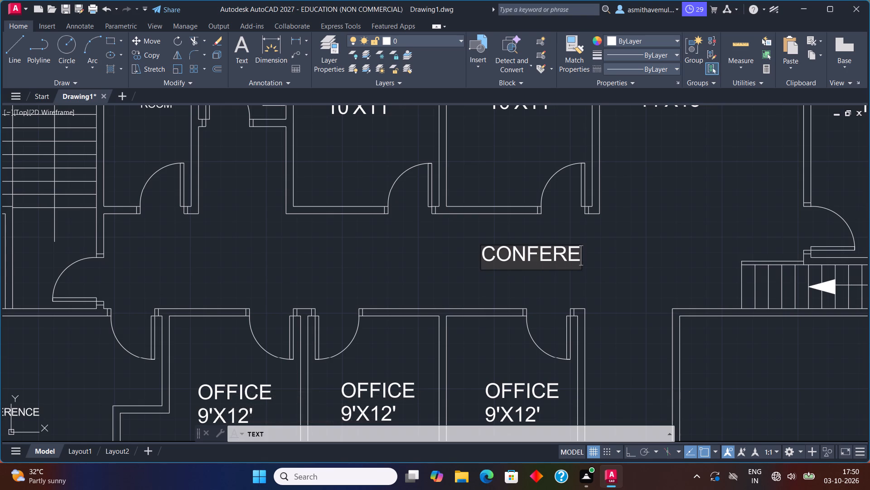
pyautogui.write('NC')
pyautogui.press('e')
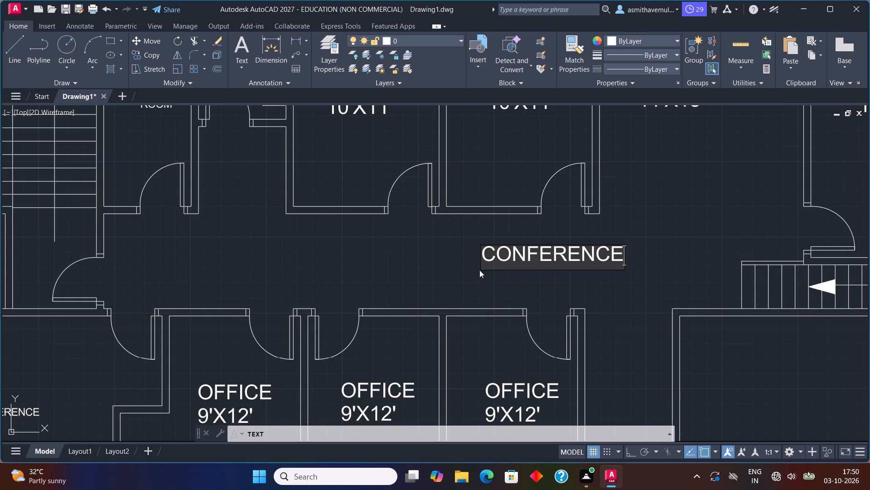
pyautogui.press('Return')
pyautogui.moveTo(469, 259); pyautogui.dragTo(564, 209, button='middle')
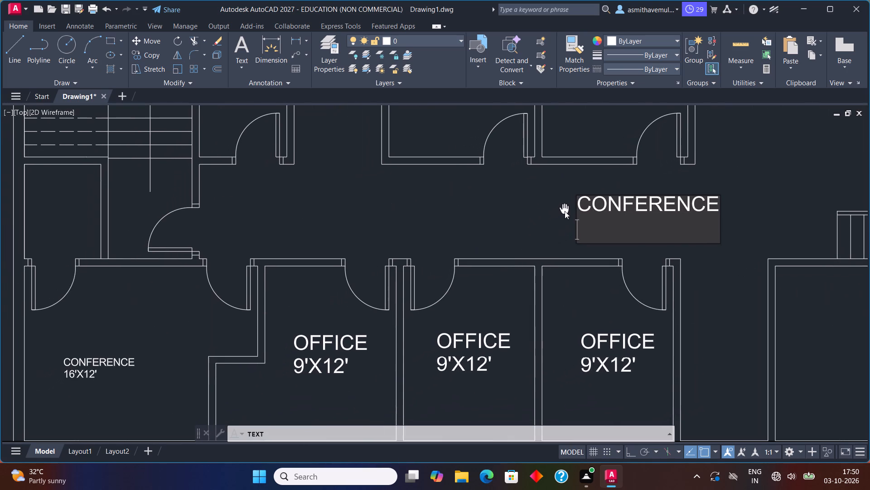
pyautogui.press('1')
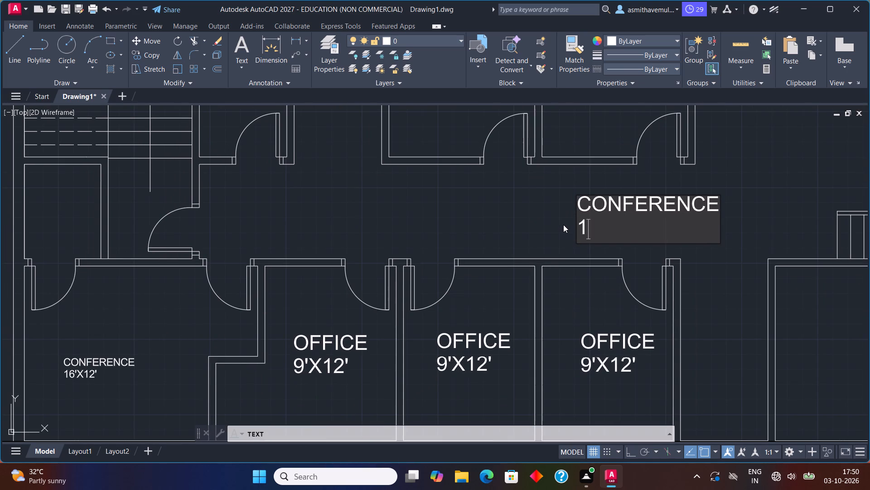
pyautogui.press('6')
pyautogui.press("'")
pyautogui.press('x')
pyautogui.write('12')
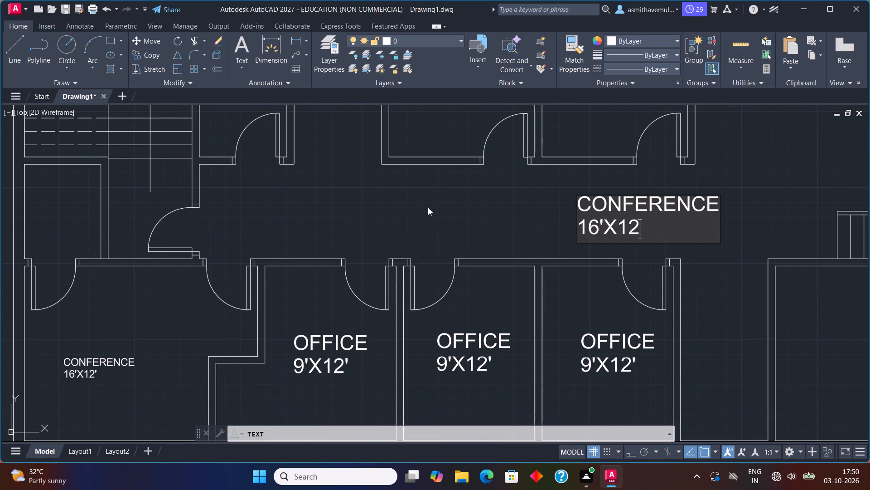
pyautogui.press("'")
pyautogui.click(429, 209)
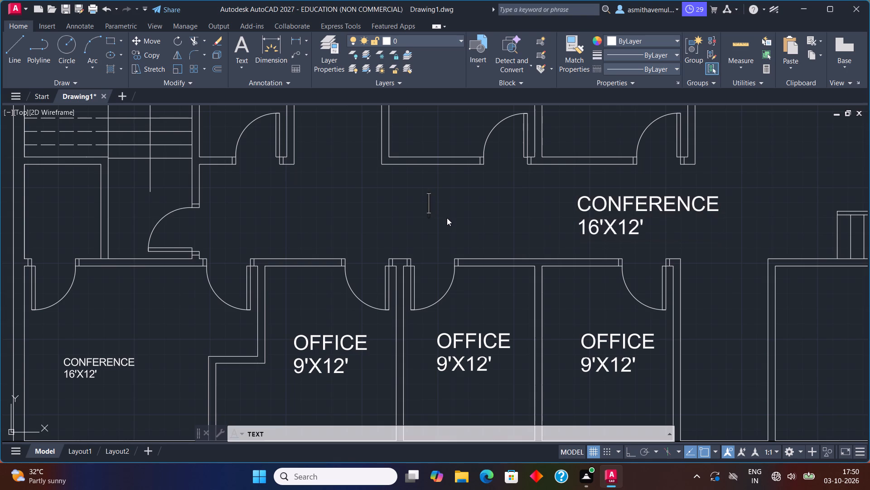
pyautogui.press('Escape')
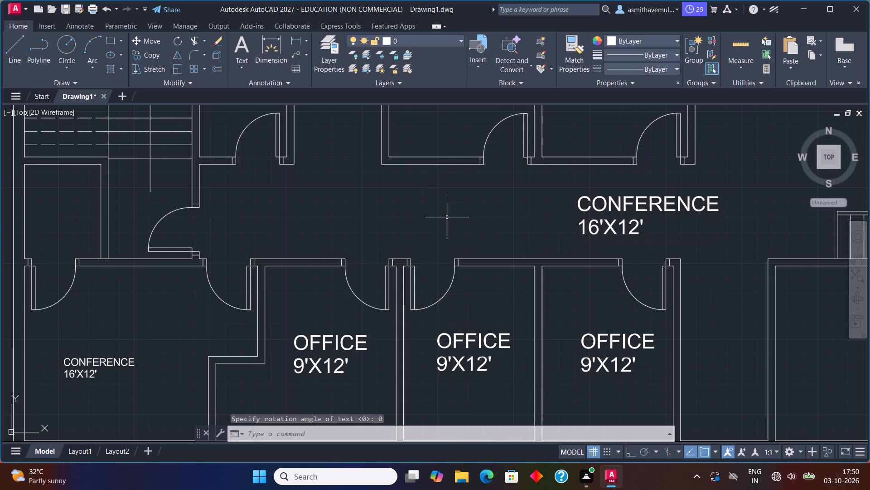
# Replace the small label in the conference room by erasing both lines and moving the new CONFERENCE 16'X12' label there.
pyautogui.moveTo(460, 217); pyautogui.dragTo(509, 197, button='middle')
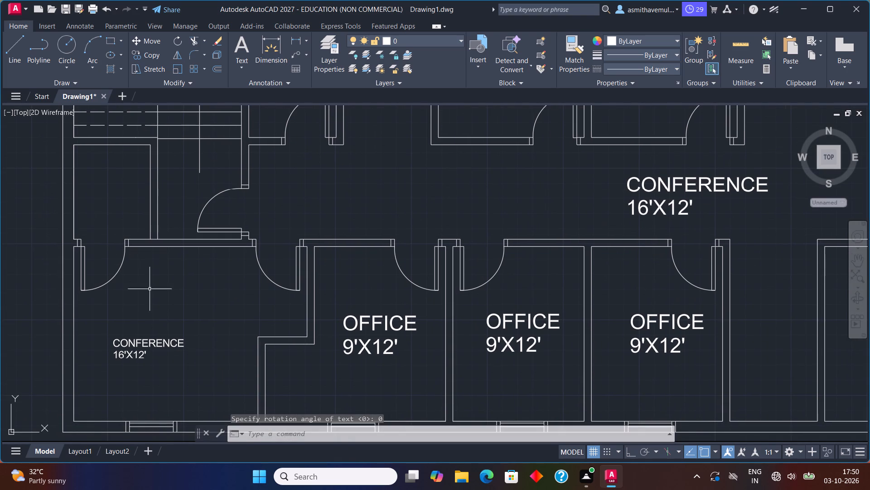
pyautogui.moveTo(159, 332); pyautogui.dragTo(119, 385)
pyautogui.press('Delete')
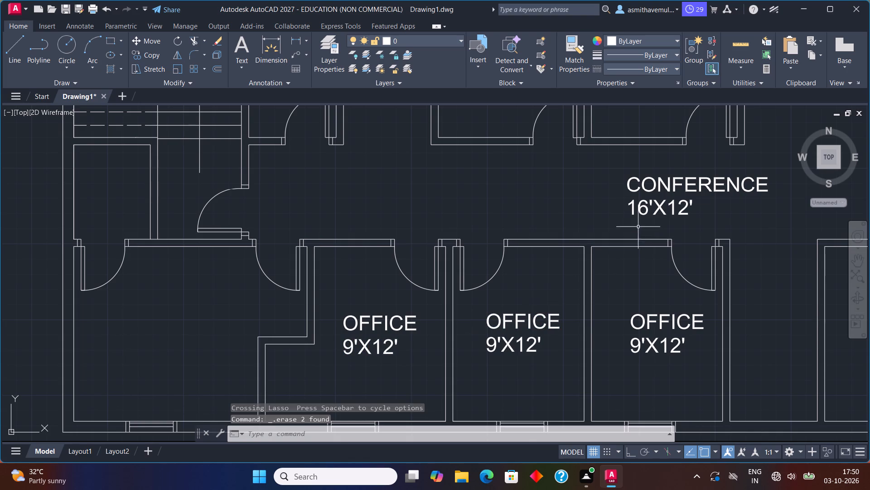
pyautogui.moveTo(656, 171); pyautogui.dragTo(651, 225)
pyautogui.press('m')
pyautogui.press('Return')
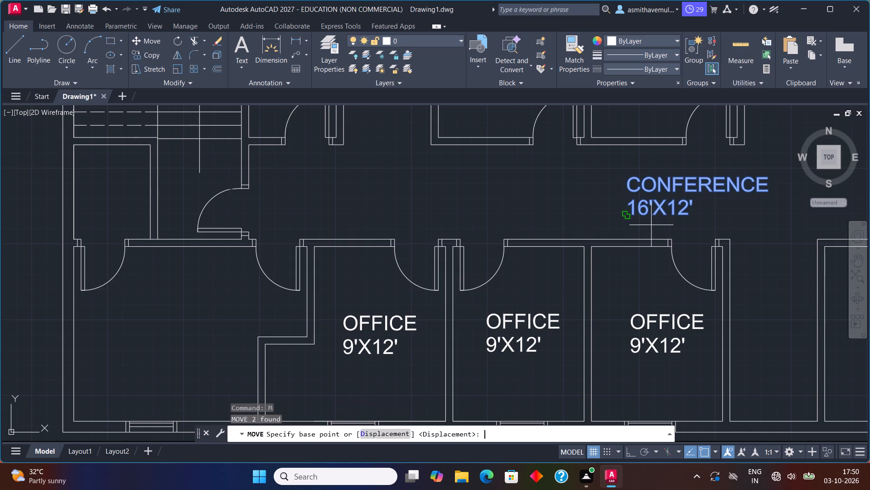
pyautogui.click(657, 194)
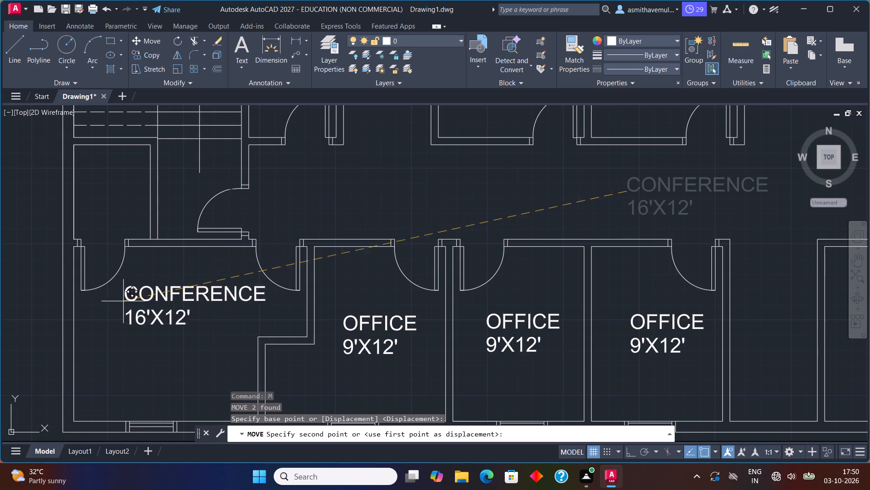
pyautogui.click(92, 324)
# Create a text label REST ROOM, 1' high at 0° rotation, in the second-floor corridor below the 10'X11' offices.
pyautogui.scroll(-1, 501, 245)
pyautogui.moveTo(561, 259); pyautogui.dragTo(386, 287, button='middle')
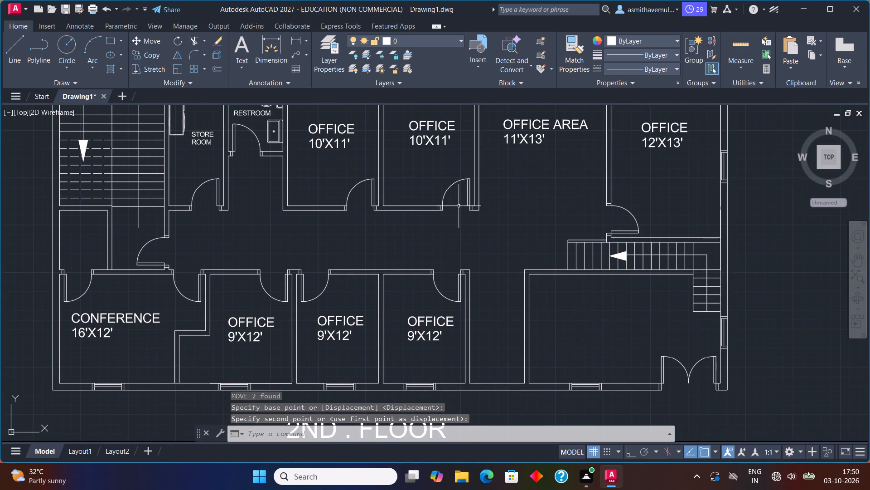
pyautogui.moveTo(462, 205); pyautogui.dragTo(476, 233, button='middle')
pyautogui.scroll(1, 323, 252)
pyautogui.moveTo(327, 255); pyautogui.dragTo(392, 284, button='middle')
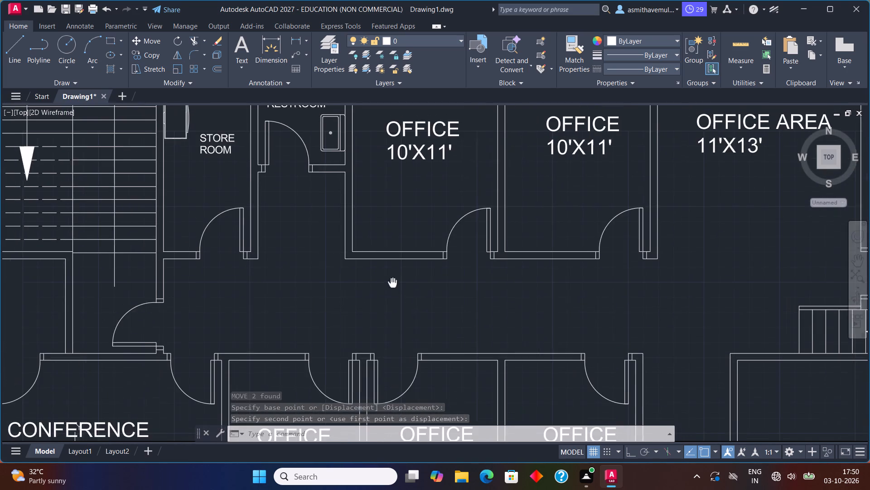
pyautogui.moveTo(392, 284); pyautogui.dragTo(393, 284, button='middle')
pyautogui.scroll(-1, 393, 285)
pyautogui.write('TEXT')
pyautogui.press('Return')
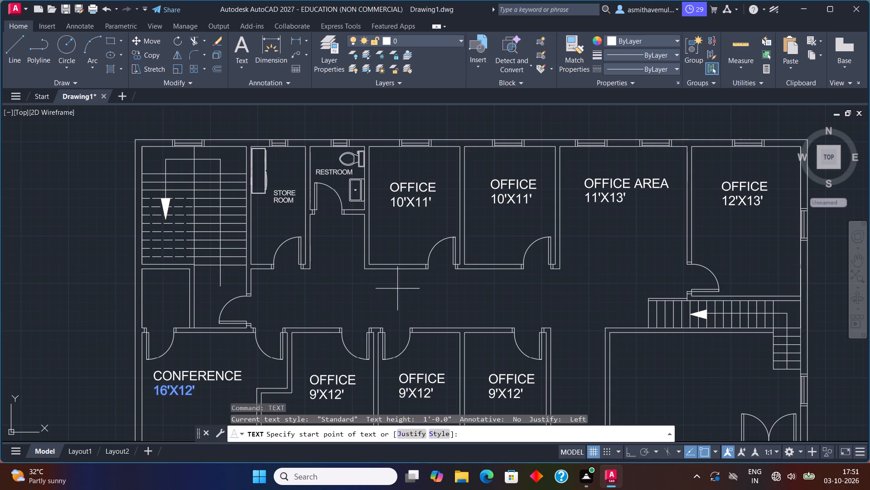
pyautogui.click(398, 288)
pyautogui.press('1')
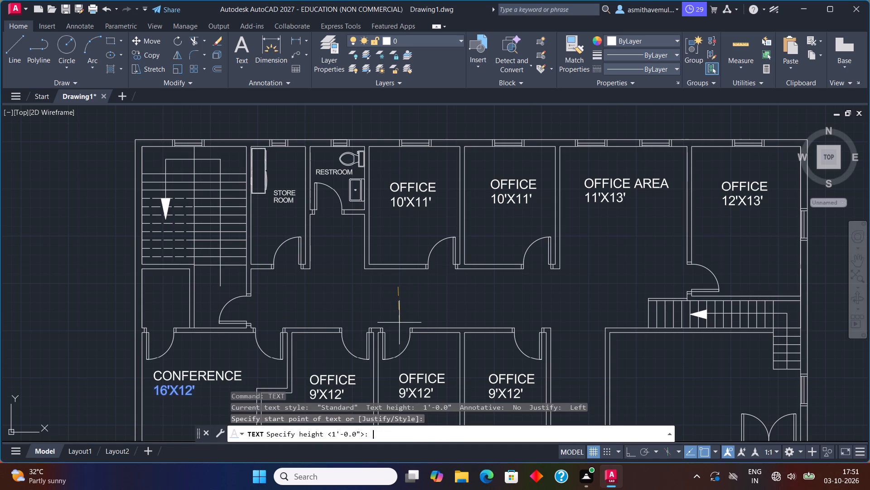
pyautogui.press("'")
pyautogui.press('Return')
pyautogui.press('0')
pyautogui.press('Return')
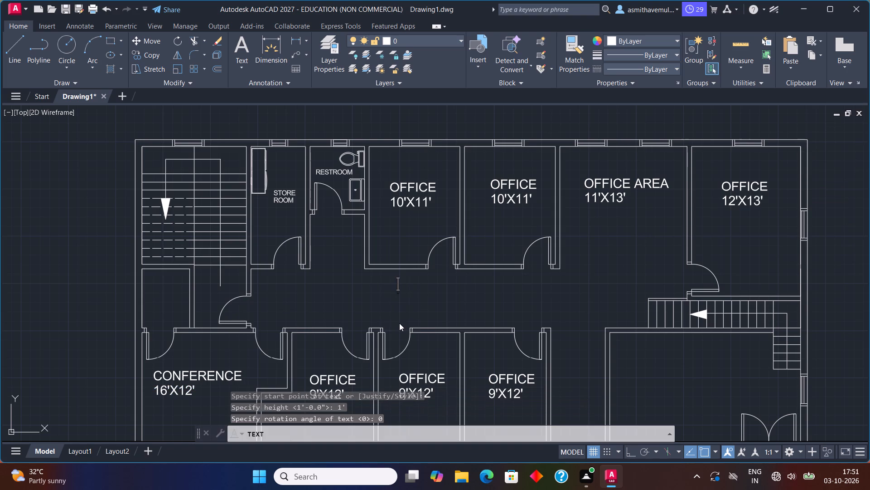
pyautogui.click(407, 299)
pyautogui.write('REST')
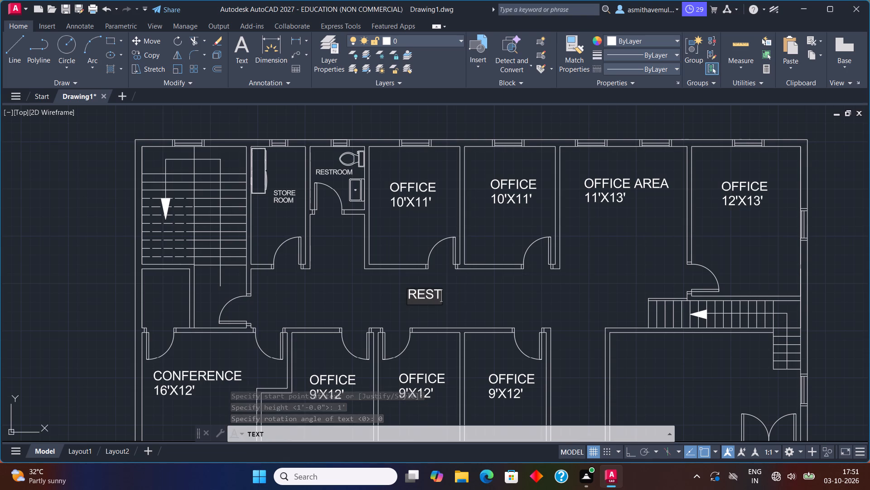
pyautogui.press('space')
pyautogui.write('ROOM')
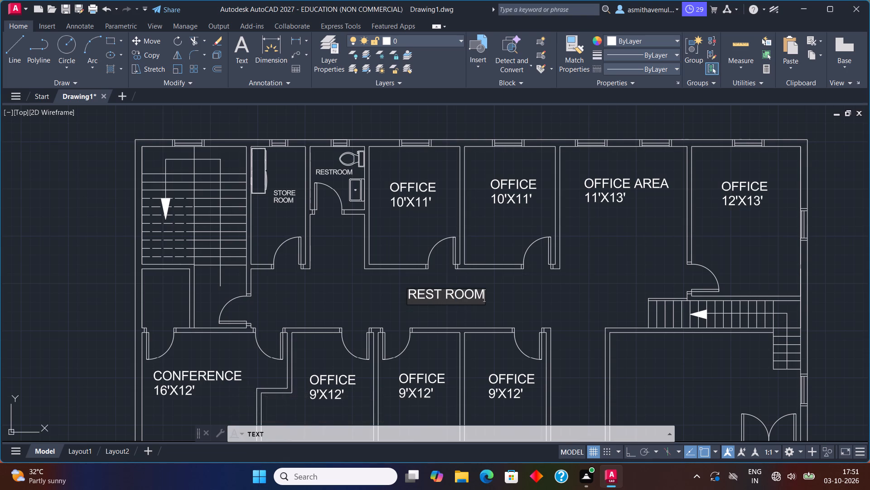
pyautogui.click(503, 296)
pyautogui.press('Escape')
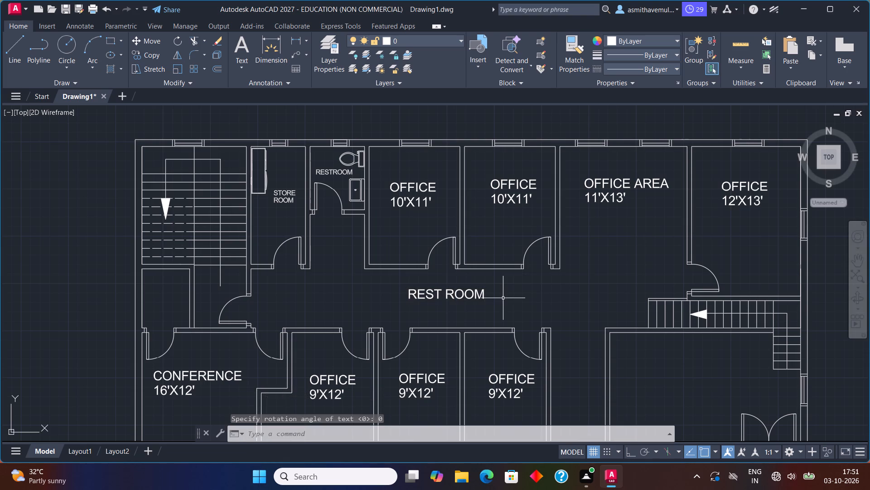
# Move the small RESTROOM label out of the restroom into the corridor above the 9'X12' offices.
pyautogui.moveTo(409, 281); pyautogui.dragTo(445, 274, button='middle')
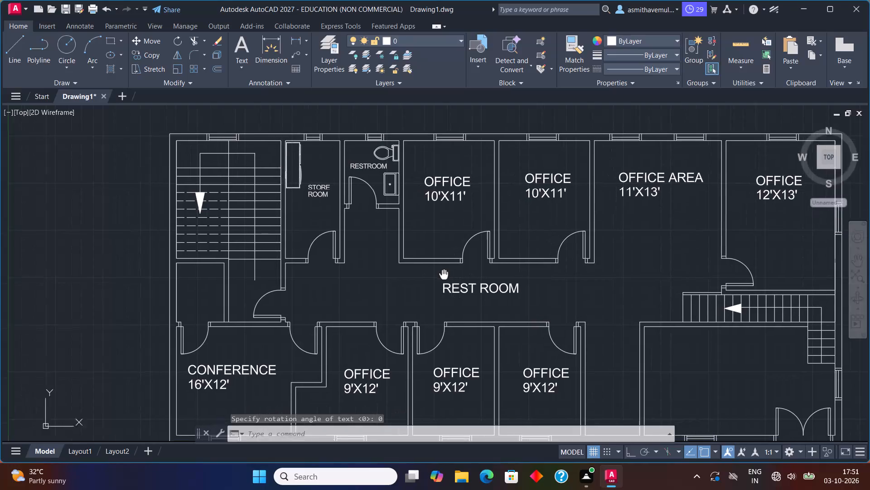
pyautogui.moveTo(445, 274); pyautogui.dragTo(458, 272, button='middle')
pyautogui.click(388, 162)
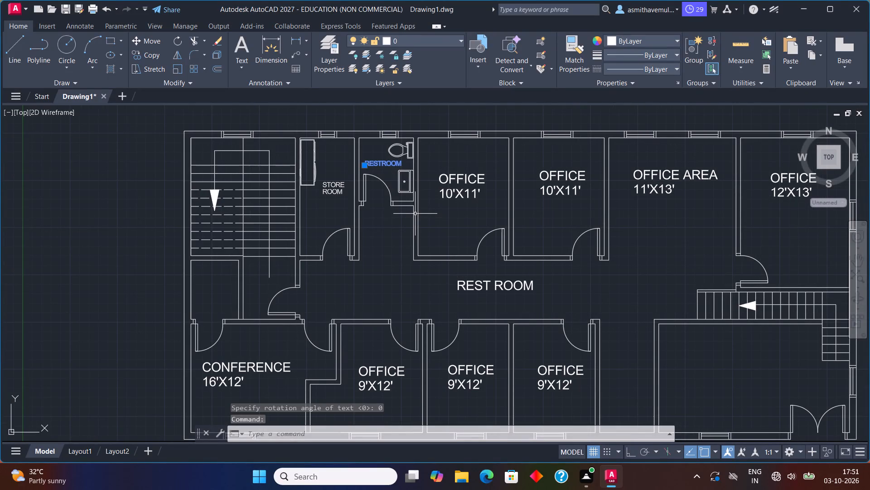
pyautogui.press('m')
pyautogui.press('Return')
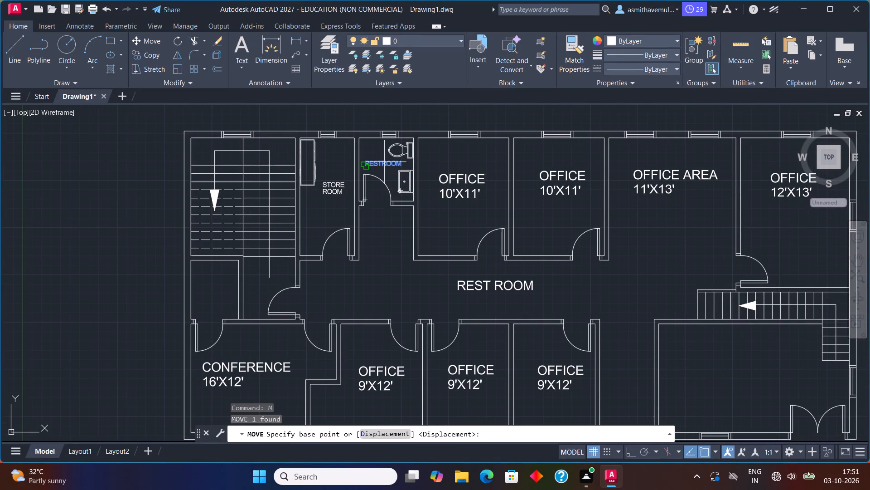
pyautogui.click(384, 162)
pyautogui.click(394, 305)
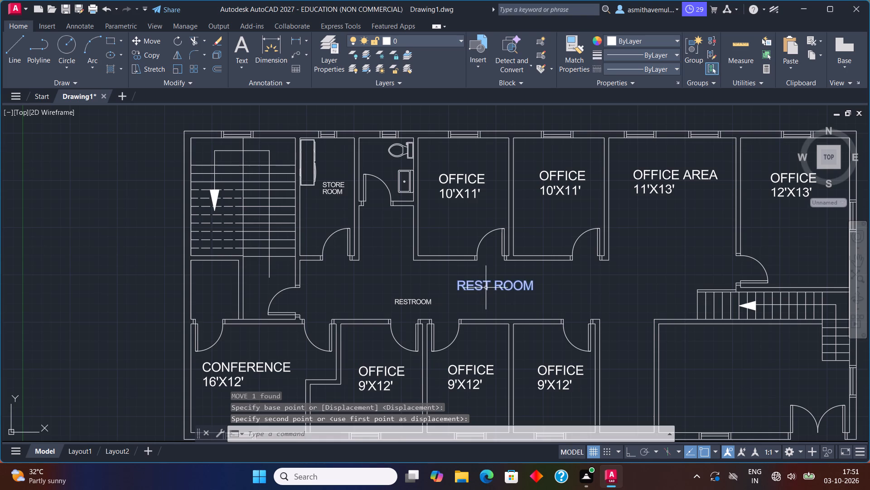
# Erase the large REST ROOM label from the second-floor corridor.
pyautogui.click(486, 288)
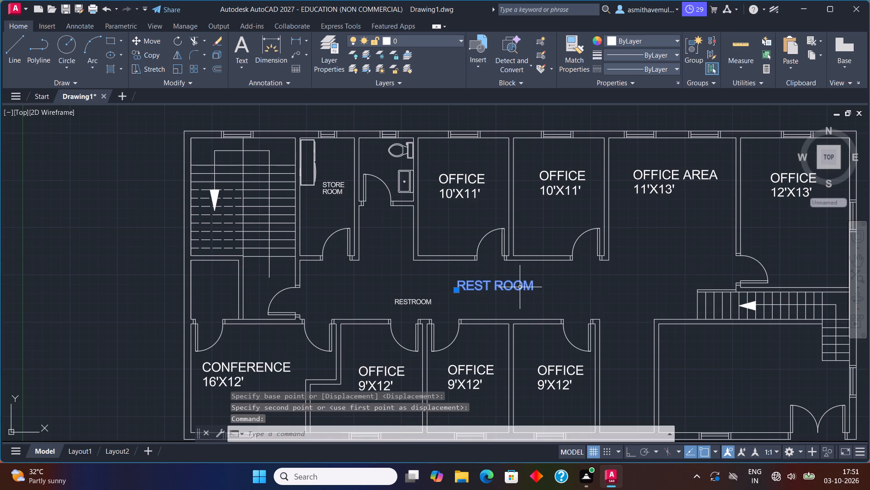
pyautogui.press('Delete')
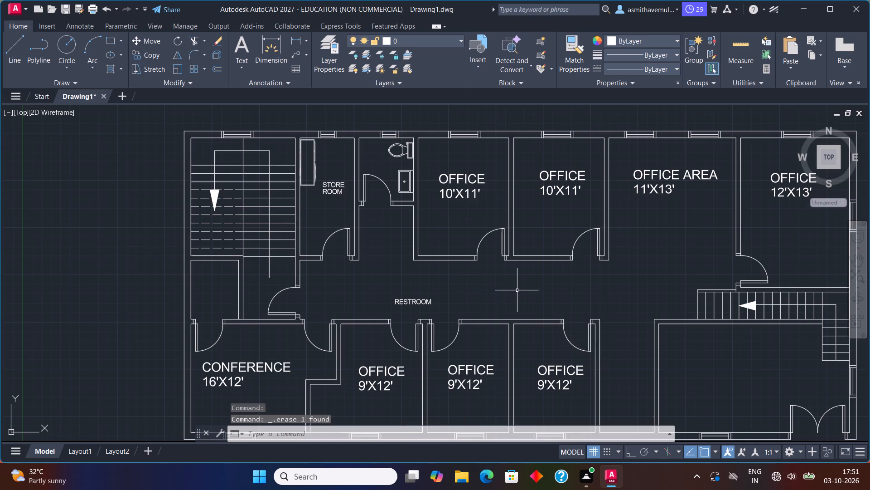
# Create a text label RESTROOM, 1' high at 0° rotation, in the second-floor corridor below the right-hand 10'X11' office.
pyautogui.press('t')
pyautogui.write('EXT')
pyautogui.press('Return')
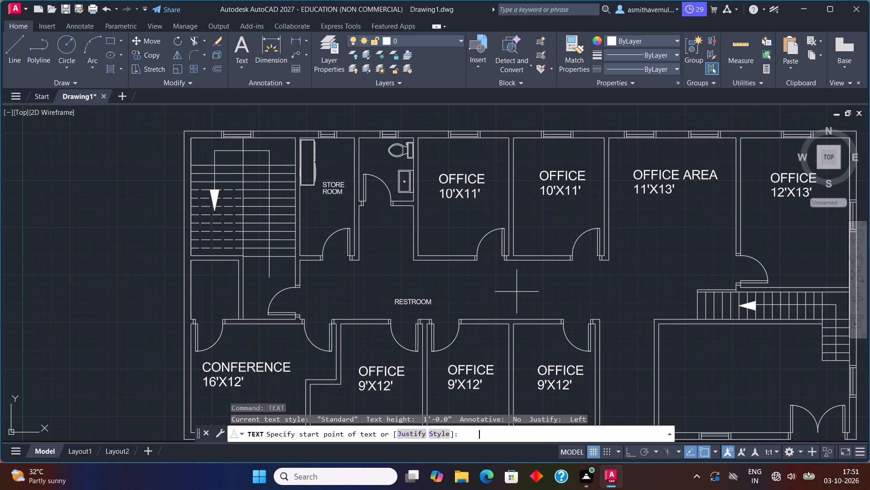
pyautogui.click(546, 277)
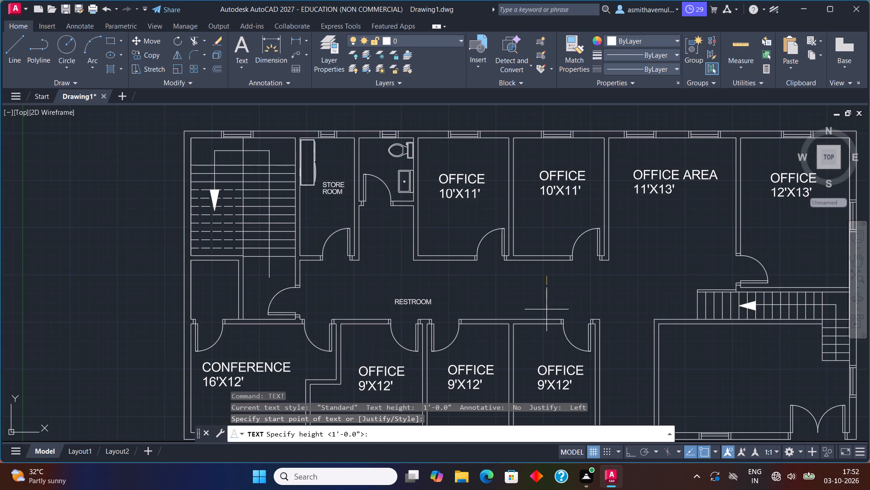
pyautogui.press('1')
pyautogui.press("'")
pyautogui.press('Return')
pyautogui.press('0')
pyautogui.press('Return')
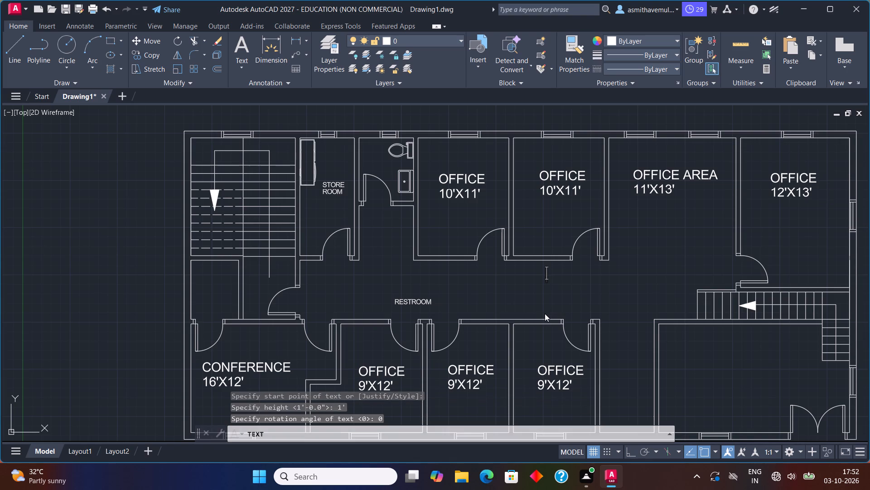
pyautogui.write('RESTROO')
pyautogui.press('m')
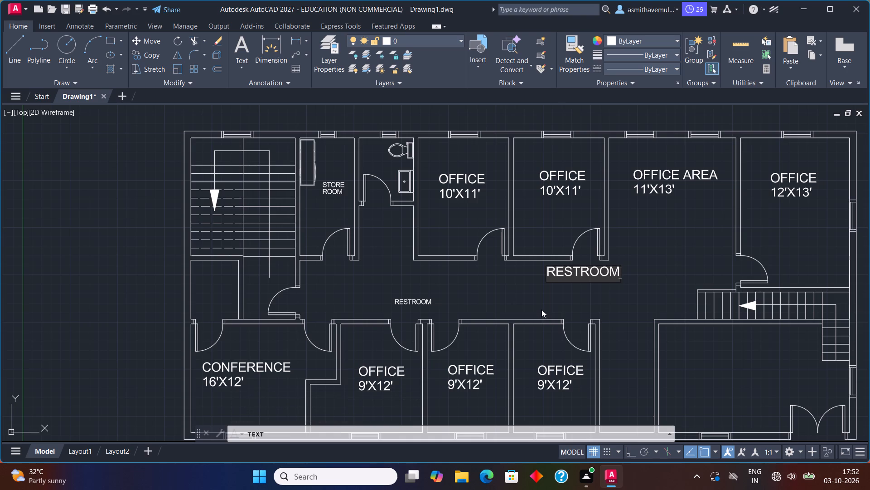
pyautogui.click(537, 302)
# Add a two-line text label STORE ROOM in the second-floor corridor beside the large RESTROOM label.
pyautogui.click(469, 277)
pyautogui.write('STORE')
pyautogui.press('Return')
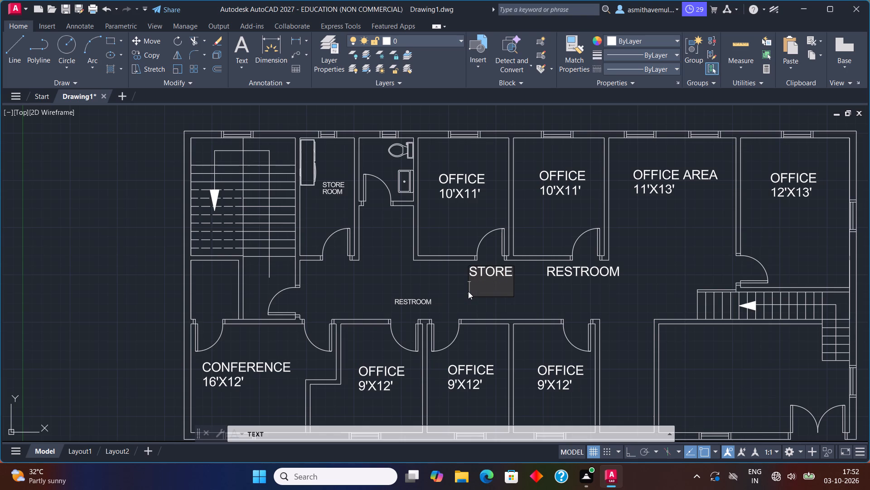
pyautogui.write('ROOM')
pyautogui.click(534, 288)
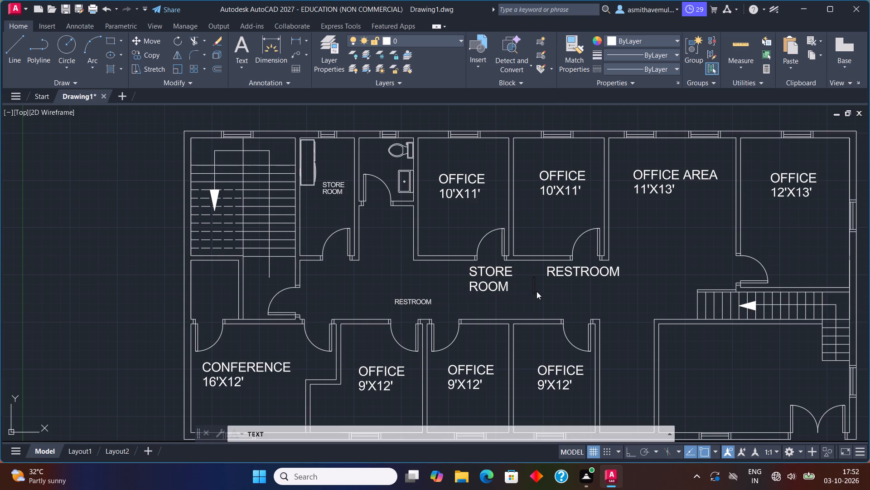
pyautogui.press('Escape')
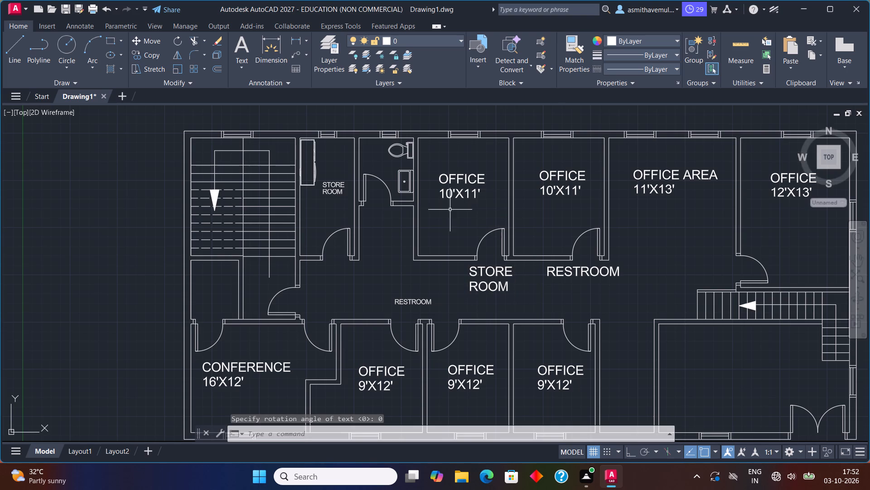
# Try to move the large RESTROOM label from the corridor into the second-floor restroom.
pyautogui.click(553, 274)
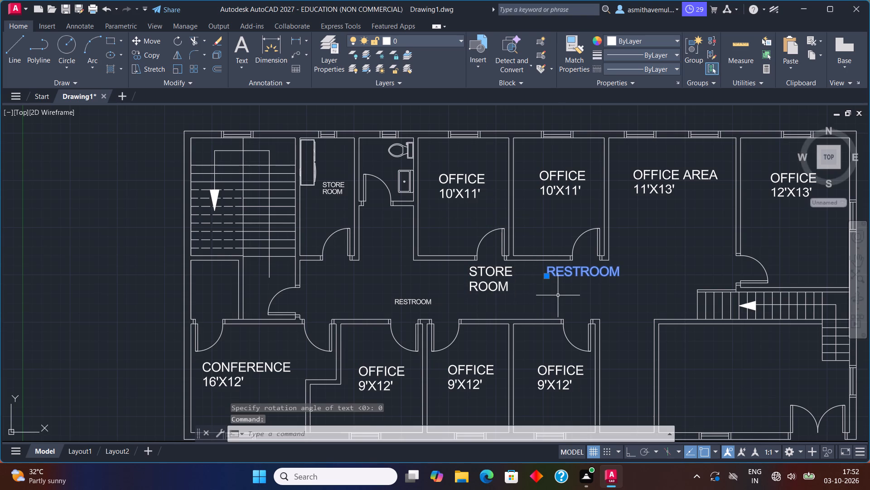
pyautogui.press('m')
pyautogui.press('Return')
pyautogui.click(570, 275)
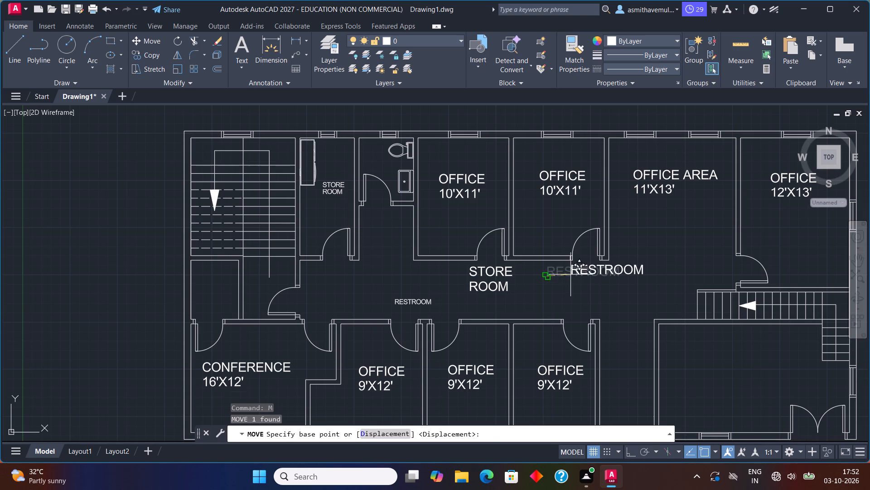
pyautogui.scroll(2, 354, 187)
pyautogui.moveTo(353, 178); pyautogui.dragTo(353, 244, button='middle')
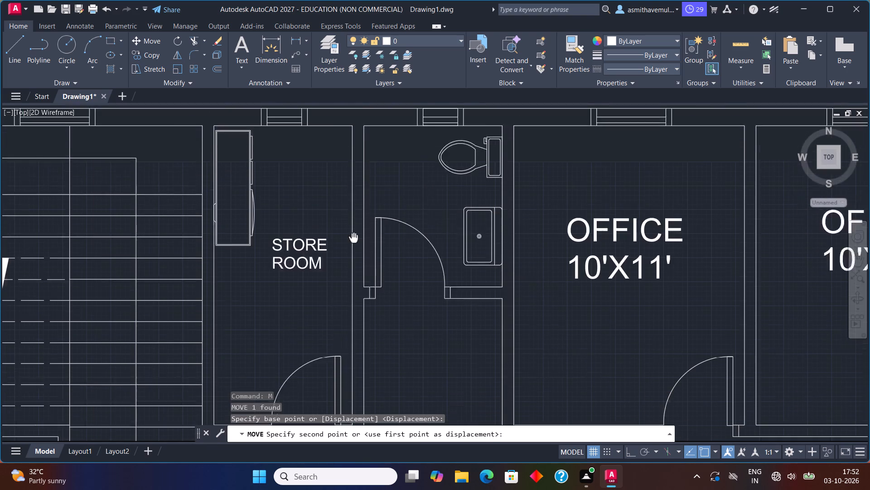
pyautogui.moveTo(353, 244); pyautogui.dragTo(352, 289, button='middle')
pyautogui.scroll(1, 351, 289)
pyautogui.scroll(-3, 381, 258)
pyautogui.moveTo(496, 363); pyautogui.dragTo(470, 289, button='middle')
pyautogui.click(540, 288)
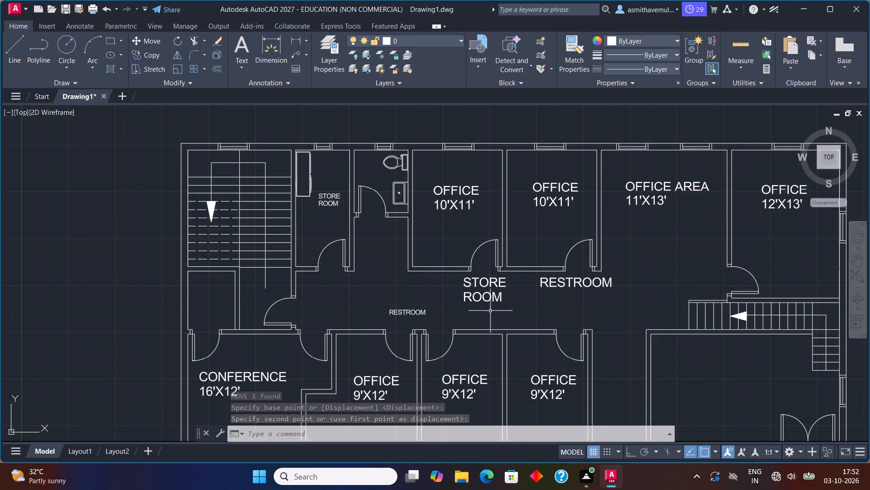
# Move the small RESTROOM label from the corridor back into the second-floor restroom, between the toilet and the door swing.
pyautogui.click(416, 311)
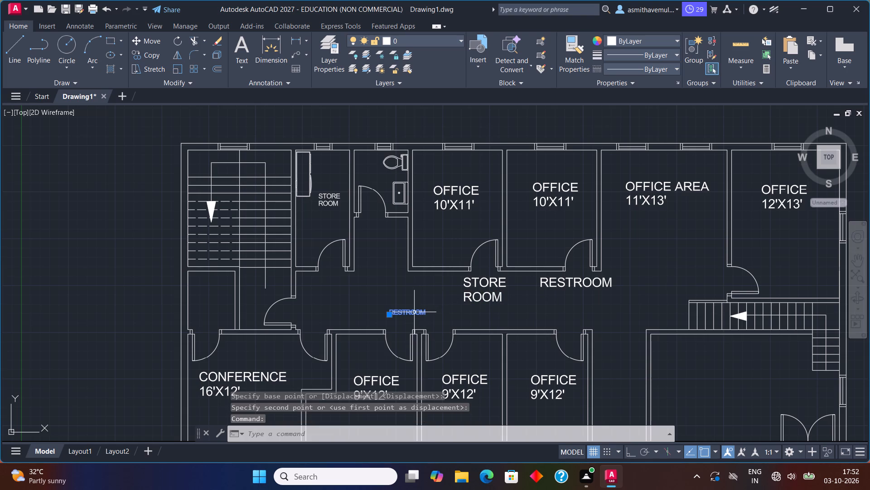
pyautogui.press('m')
pyautogui.press('Return')
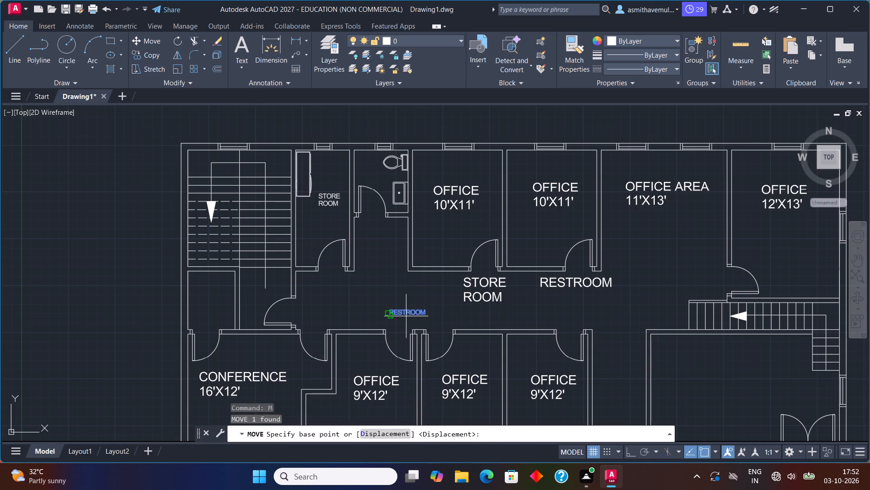
pyautogui.click(406, 316)
pyautogui.scroll(2, 364, 173)
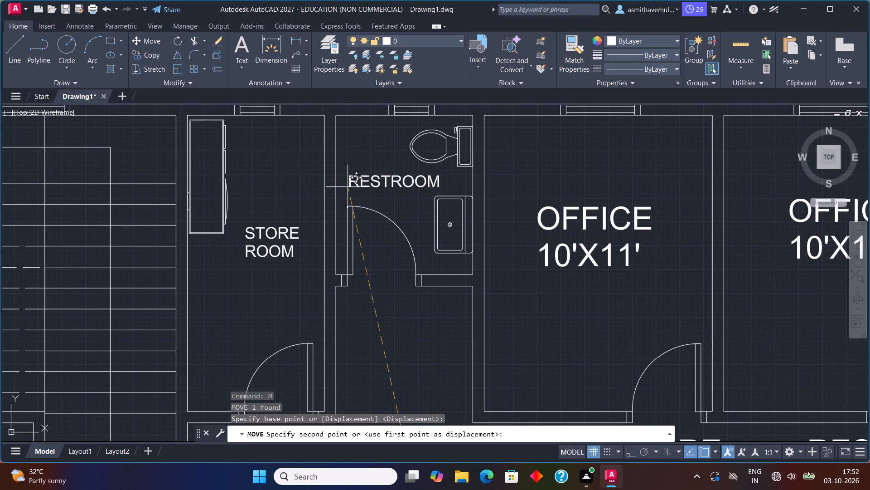
pyautogui.click(347, 187)
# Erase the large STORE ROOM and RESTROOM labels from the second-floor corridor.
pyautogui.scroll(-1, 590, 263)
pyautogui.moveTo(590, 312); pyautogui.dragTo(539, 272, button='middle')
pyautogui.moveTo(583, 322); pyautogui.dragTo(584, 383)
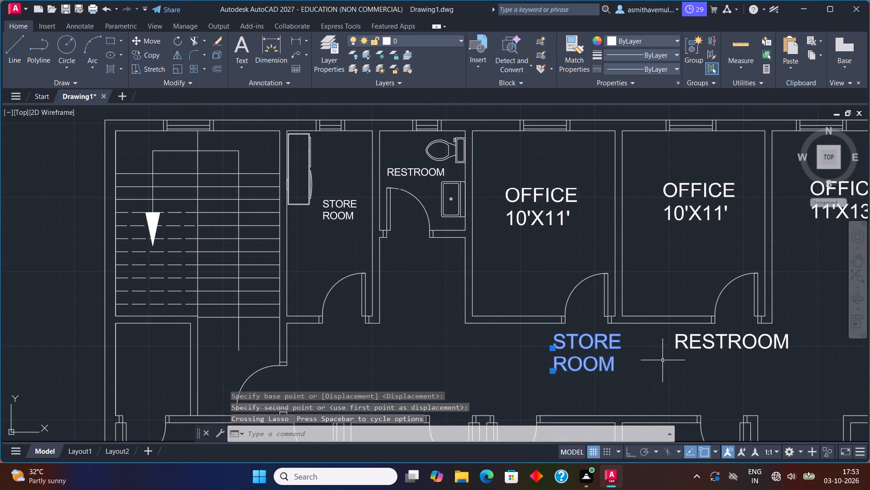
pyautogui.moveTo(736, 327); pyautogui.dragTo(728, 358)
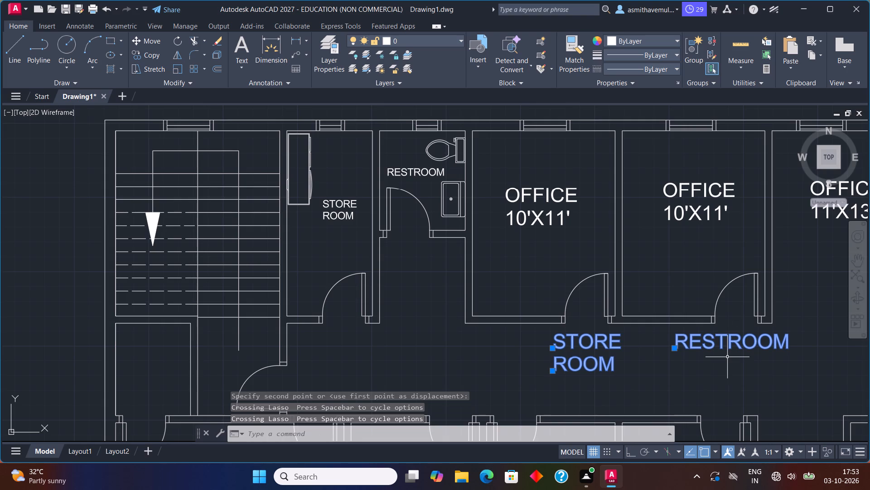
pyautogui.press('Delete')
# Set the current linetype for new objects to the dashed ACAD linetype.
pyautogui.scroll(-1, 693, 360)
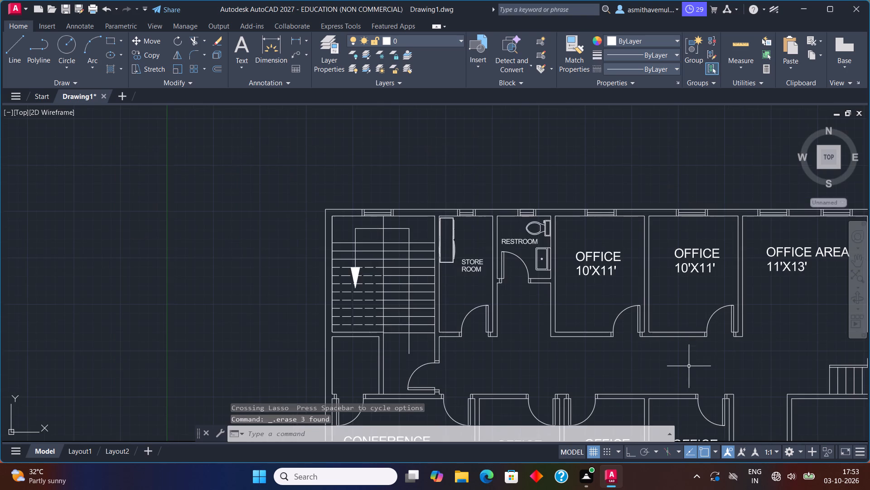
pyautogui.scroll(-1, 687, 373)
pyautogui.moveTo(685, 374); pyautogui.dragTo(416, 177, button='middle')
pyautogui.scroll(-1, 436, 217)
pyautogui.scroll(1, 426, 268)
pyautogui.scroll(-1, 425, 290)
pyautogui.moveTo(424, 292); pyautogui.dragTo(455, 262, button='middle')
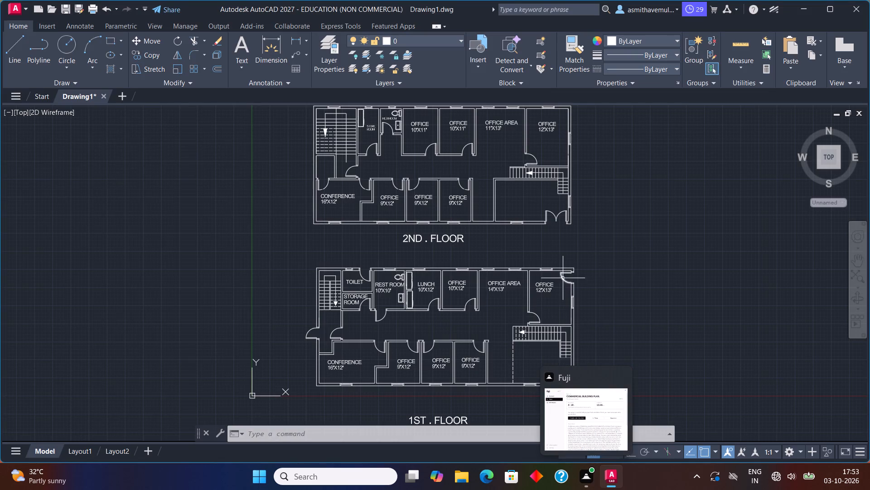
pyautogui.moveTo(563, 277); pyautogui.dragTo(568, 221, button='middle')
pyautogui.scroll(1, 377, 373)
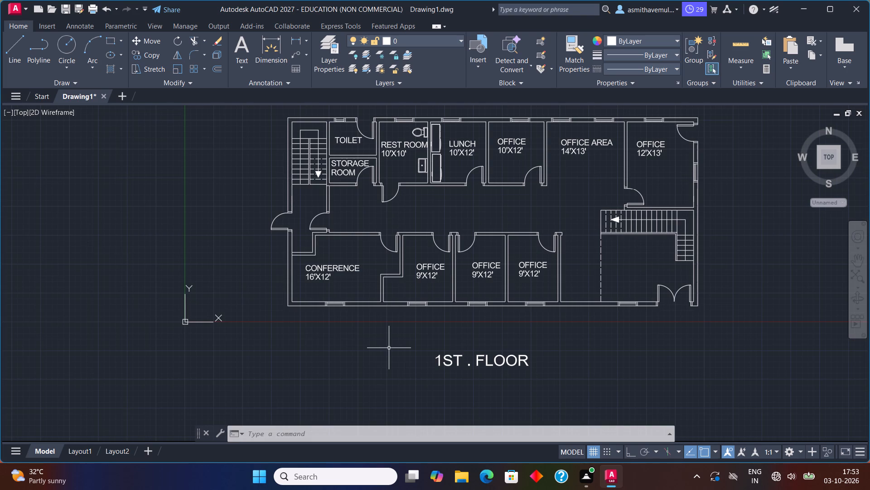
pyautogui.click(636, 63)
pyautogui.click(645, 106)
# Draw a dashed line from the first-floor plan's lower-left outer corner downward, continuing across above the 1ST . FLOOR title to the building's opposite side.
pyautogui.press('l')
pyautogui.press('Return')
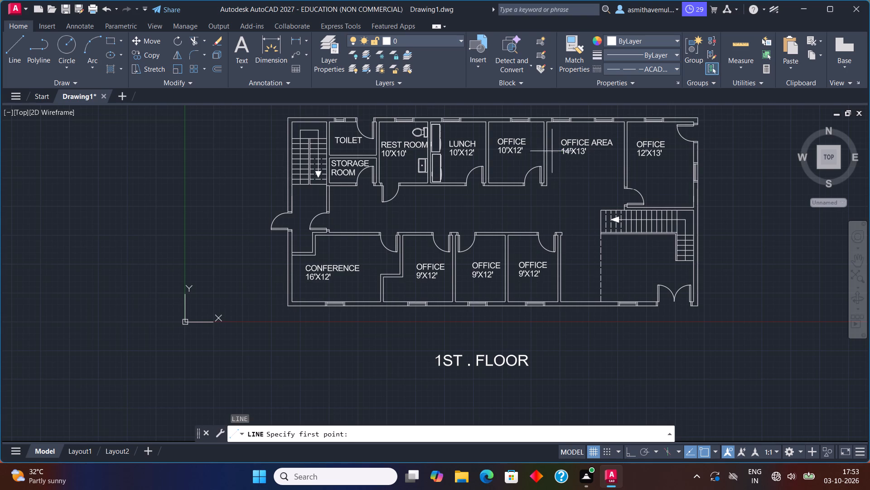
pyautogui.scroll(1, 555, 120)
pyautogui.scroll(-1, 552, 128)
pyautogui.moveTo(521, 252); pyautogui.dragTo(520, 211, button='middle')
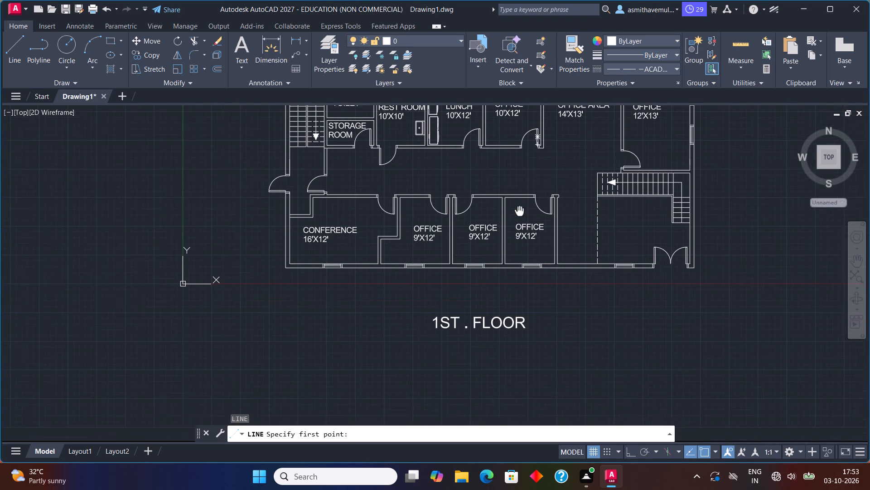
pyautogui.moveTo(520, 211); pyautogui.dragTo(521, 210, button='middle')
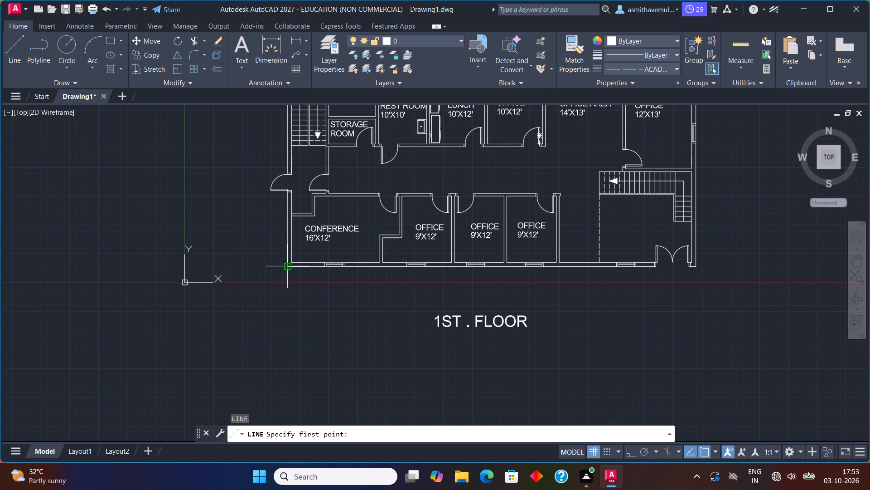
pyautogui.click(288, 267)
pyautogui.click(288, 297)
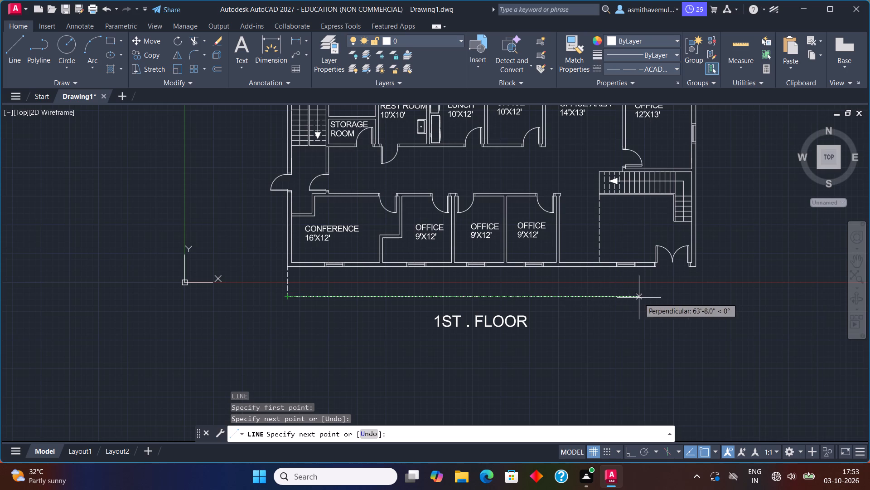
pyautogui.moveTo(692, 292); pyautogui.dragTo(663, 290, button='middle')
pyautogui.scroll(1, 658, 293)
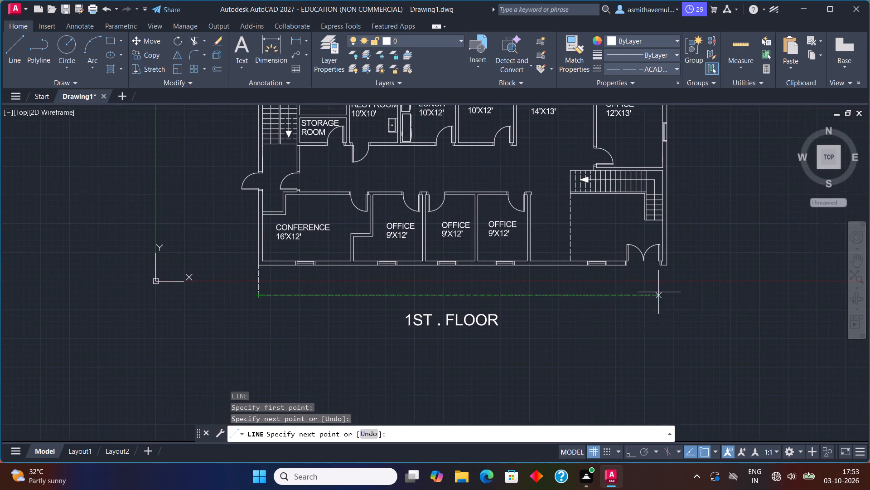
pyautogui.scroll(1, 658, 293)
pyautogui.click(679, 293)
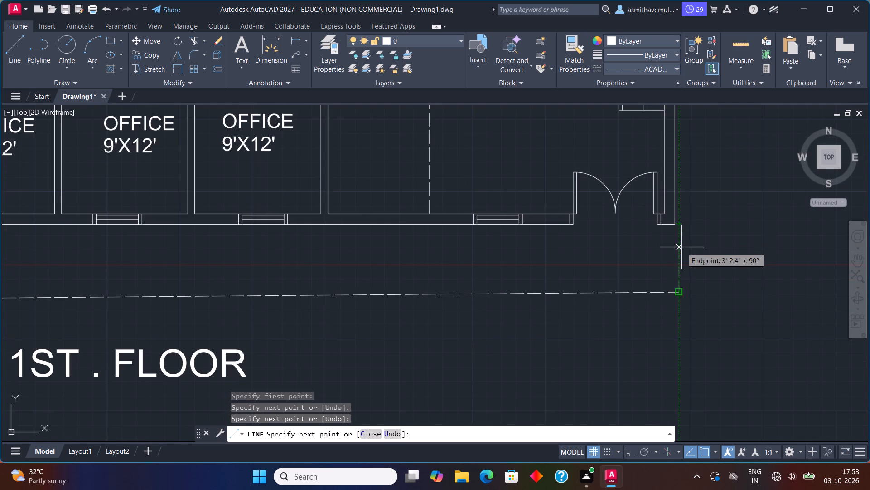
pyautogui.press('Escape')
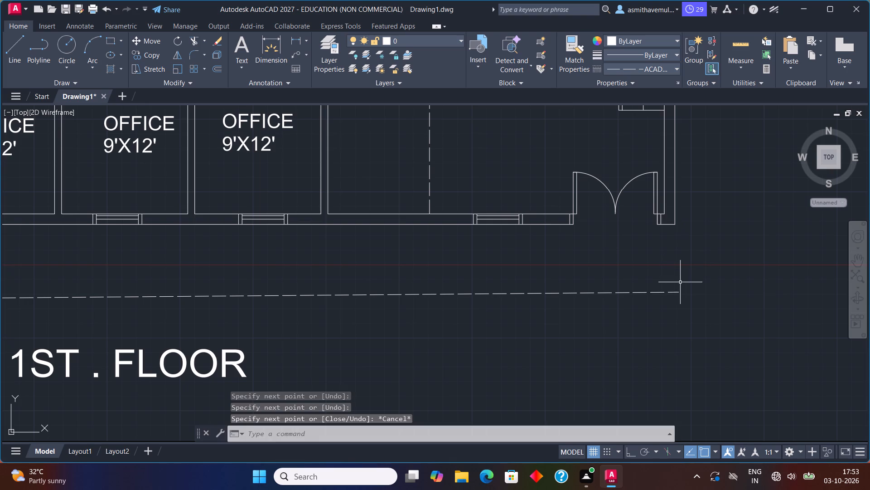
# Draw a vertical dashed line from the first-floor plan's lower-right outer corner down to the slanted dashed line.
pyautogui.press('space')
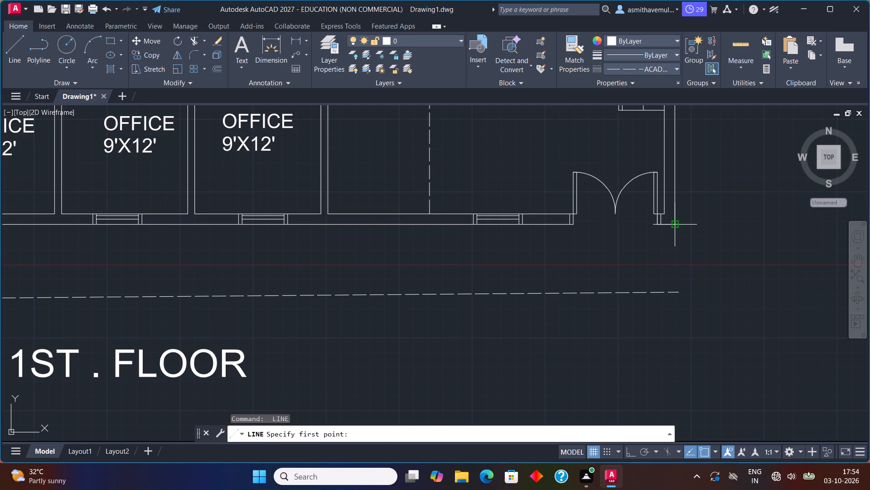
pyautogui.click(675, 225)
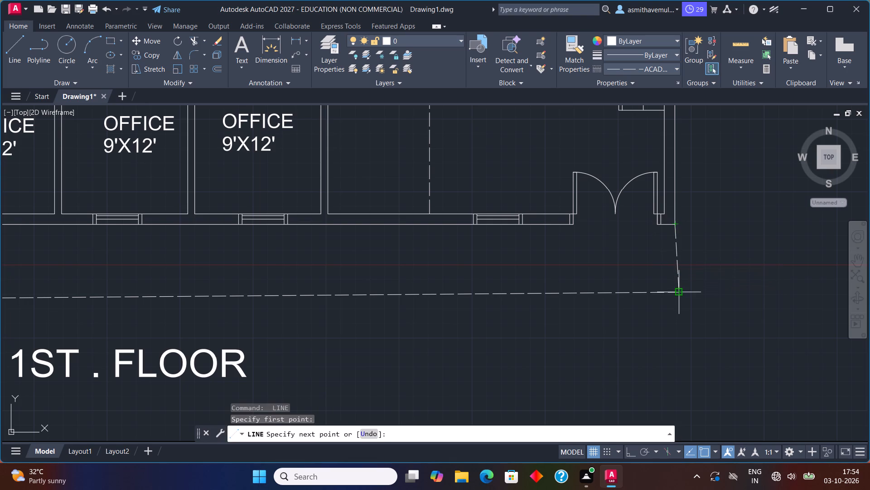
pyautogui.click(674, 292)
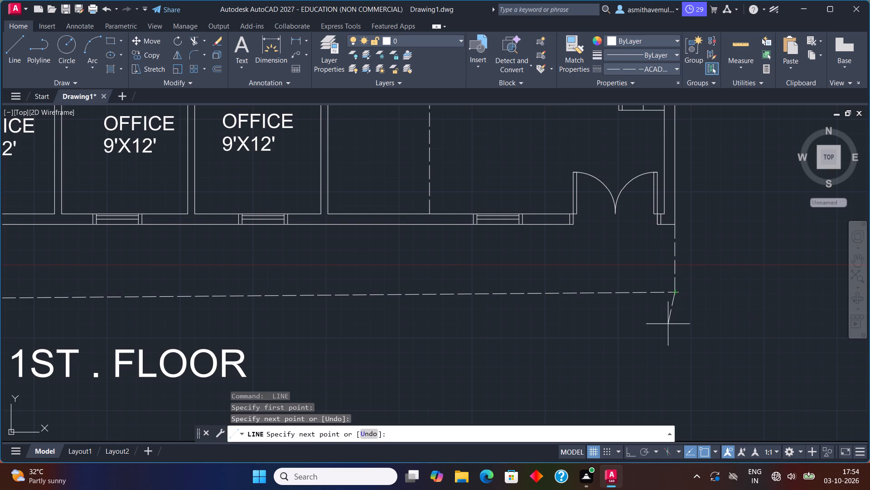
pyautogui.press('Escape')
# Trim away the slanted dashed line that runs across below the first-floor plan.
pyautogui.press('t')
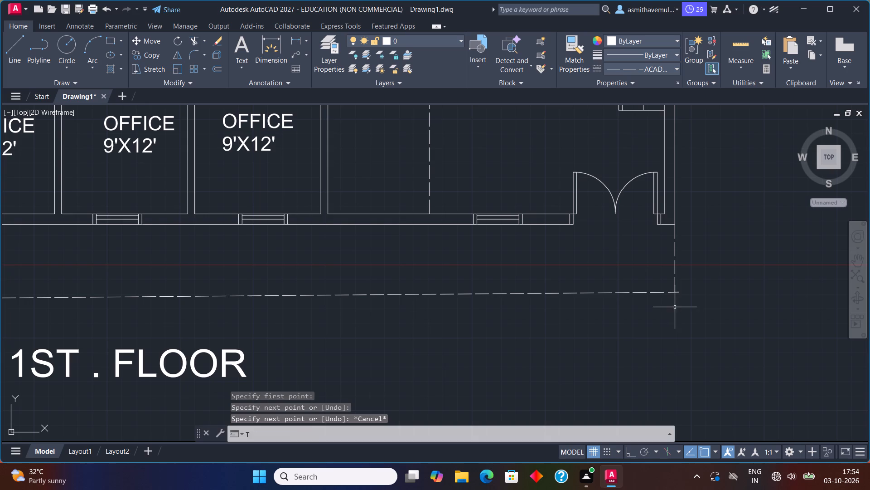
pyautogui.press('r')
pyautogui.write('IM')
pyautogui.press('Return')
pyautogui.scroll(1, 674, 305)
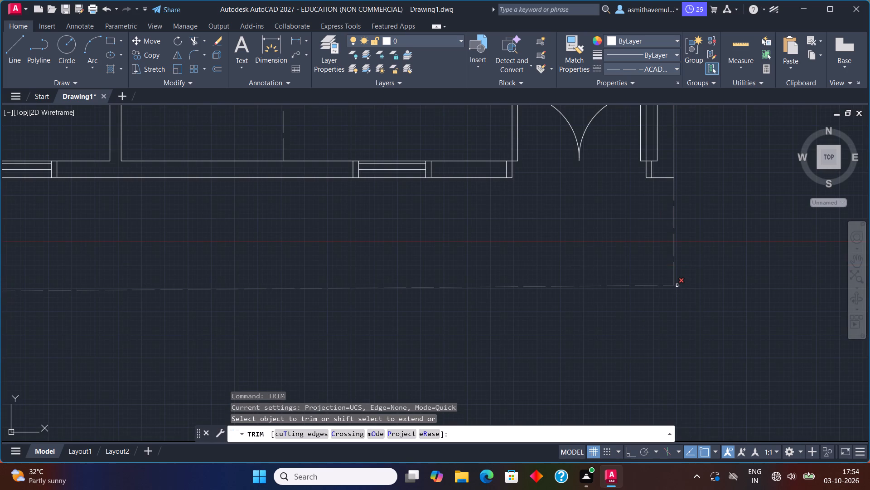
pyautogui.click(677, 286)
pyautogui.press('Escape')
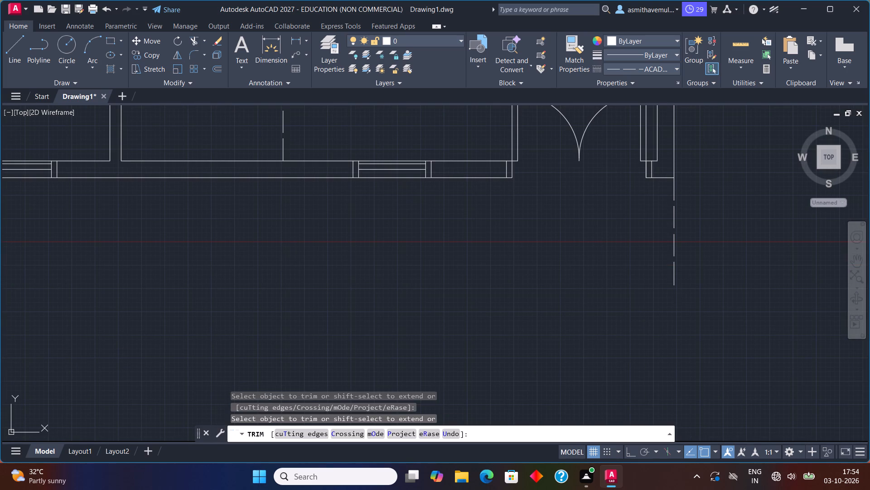
# With Ortho on, draw a horizontal dashed line from the left vertical dashed line's lower end across to beneath the right one.
pyautogui.scroll(-2, 673, 304)
pyautogui.moveTo(634, 318); pyautogui.dragTo(657, 308, button='middle')
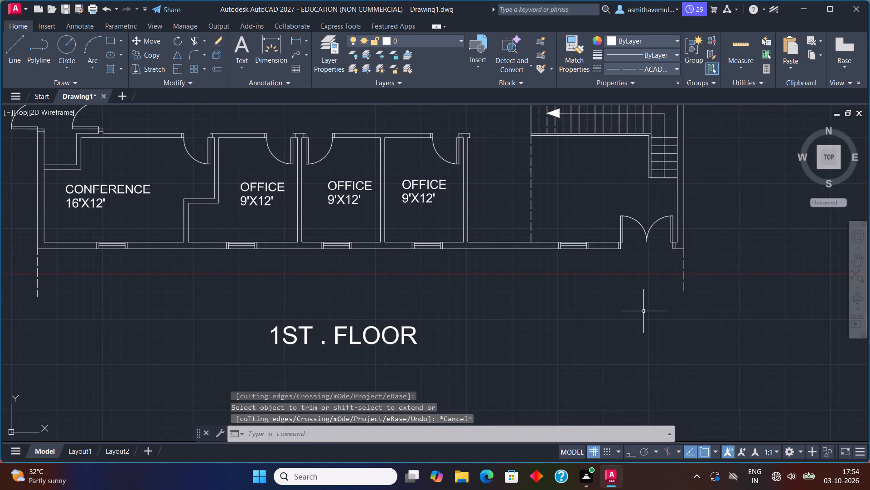
pyautogui.press('l')
pyautogui.press('Return')
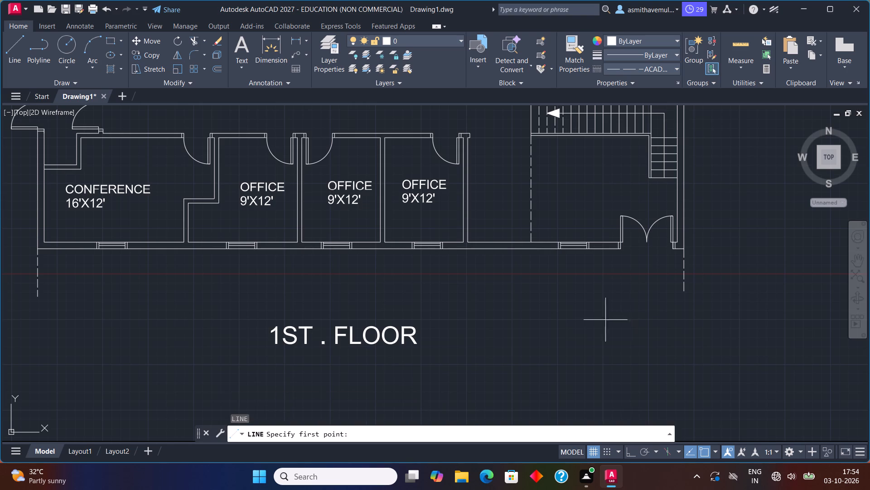
pyautogui.moveTo(338, 289); pyautogui.dragTo(413, 257, button='middle')
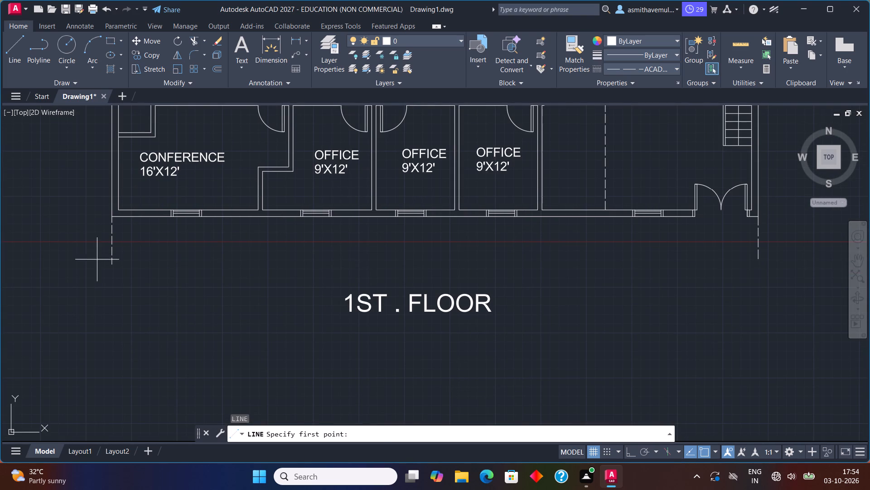
pyautogui.moveTo(113, 262); pyautogui.dragTo(118, 262)
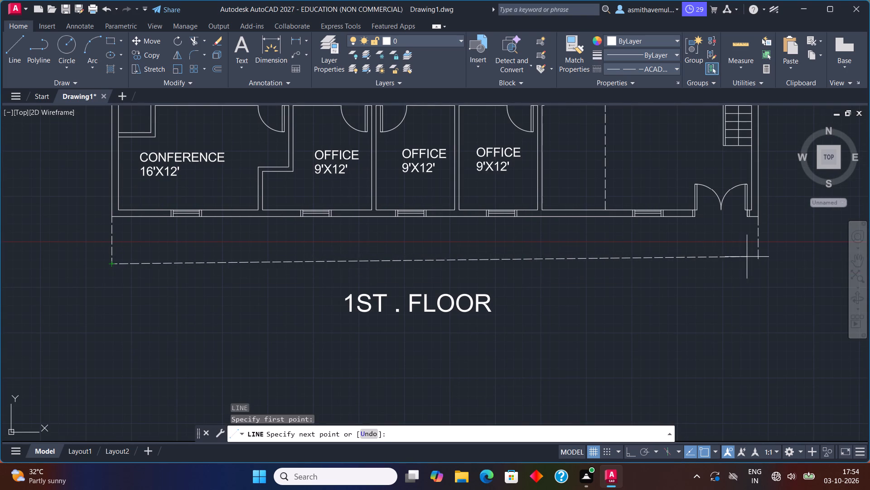
pyautogui.press('F8')
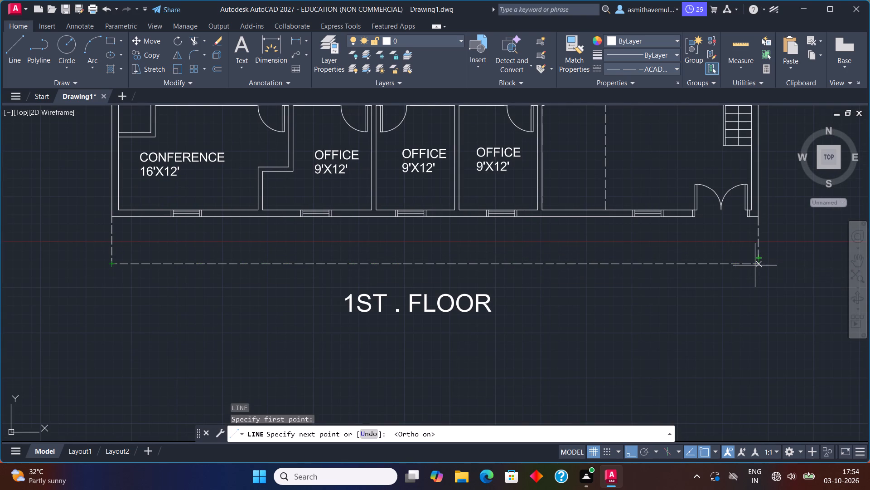
pyautogui.click(760, 264)
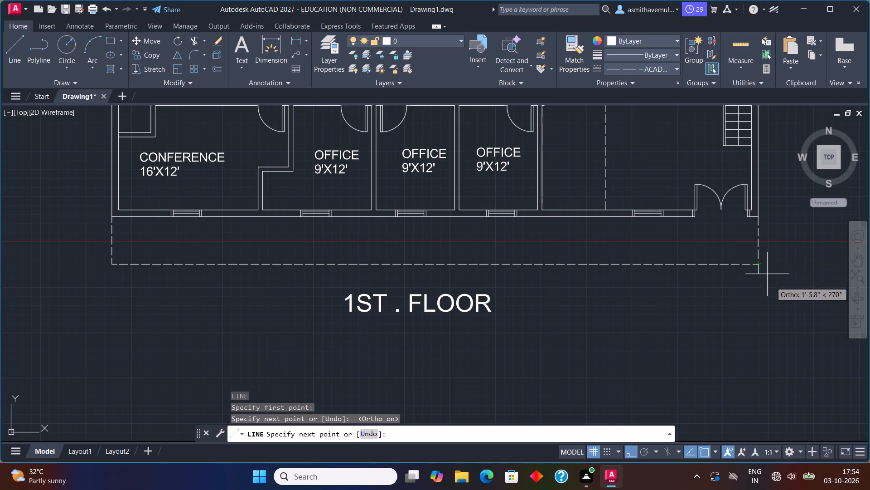
pyautogui.press('Escape')
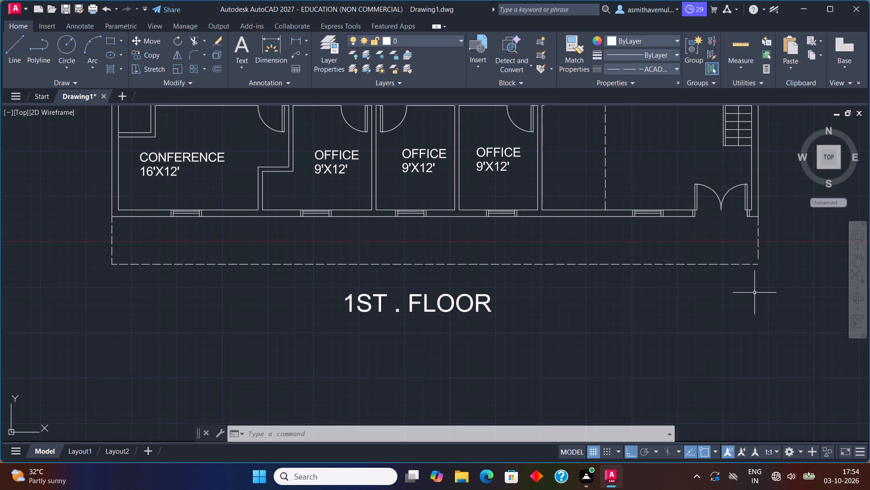
# Draw a second horizontal dashed line about 1' above the outline's bottom line, spanning between the two vertical dashed sides.
pyautogui.scroll(-1, 754, 293)
pyautogui.scroll(1, 710, 300)
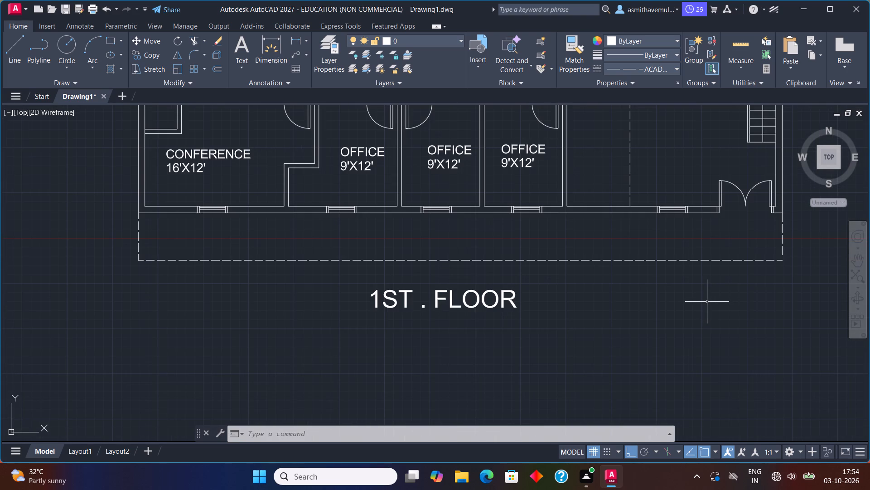
pyautogui.press('l')
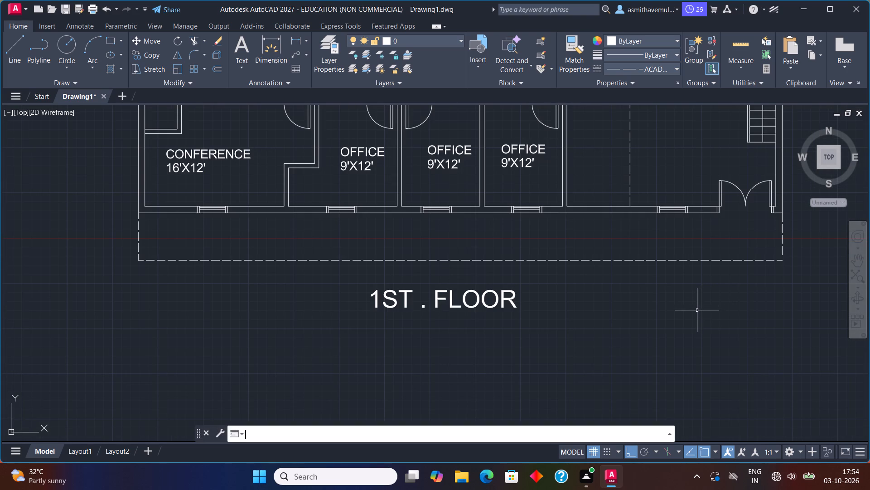
pyautogui.press('Return')
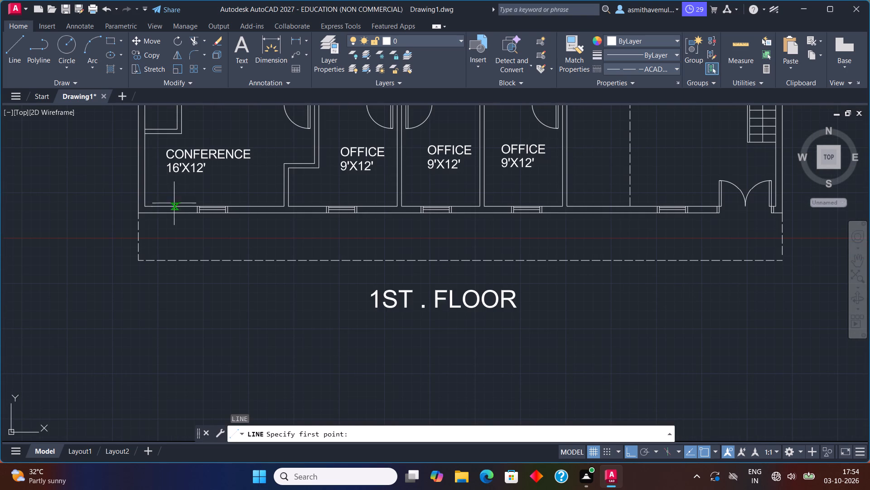
pyautogui.scroll(1, 132, 236)
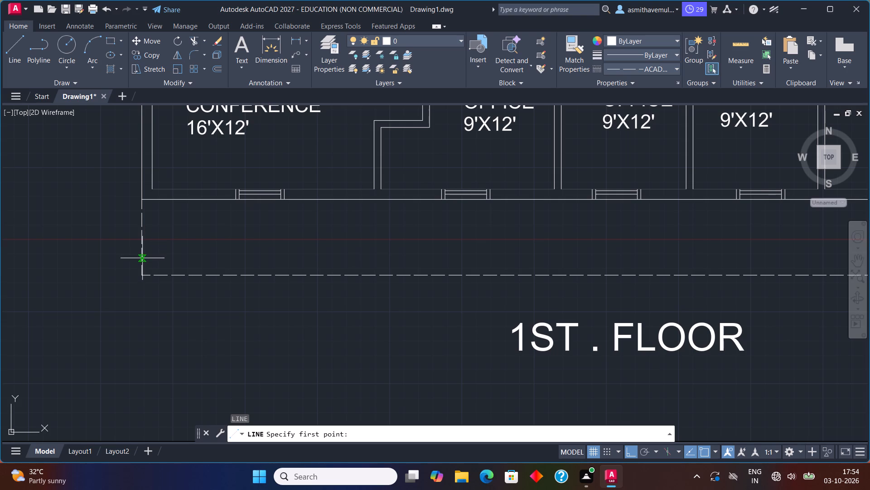
pyautogui.scroll(1, 140, 259)
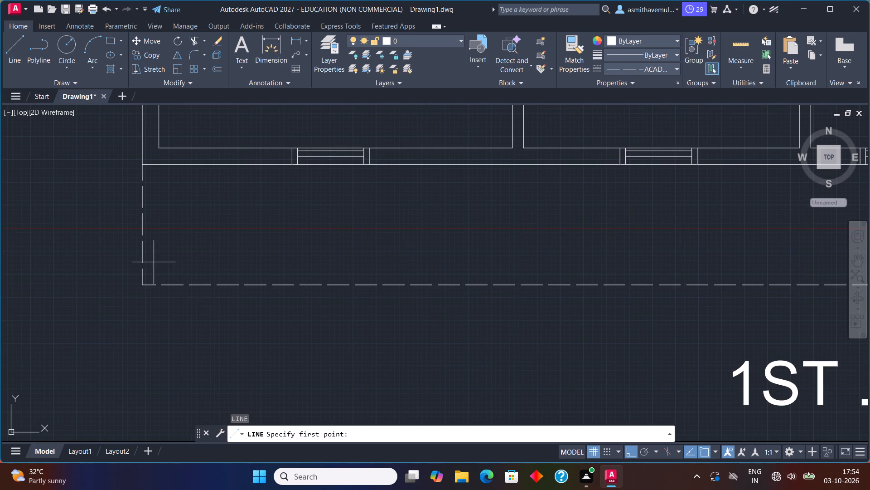
pyautogui.click(142, 261)
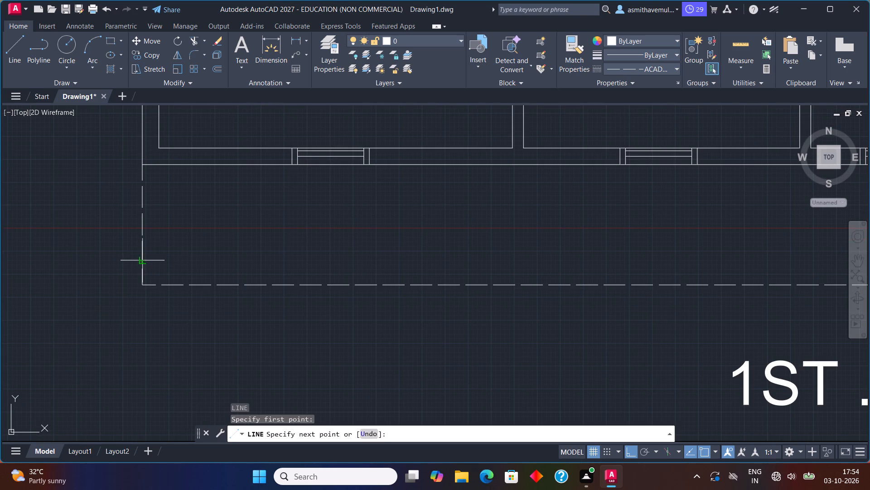
pyautogui.moveTo(567, 258); pyautogui.dragTo(322, 257, button='middle')
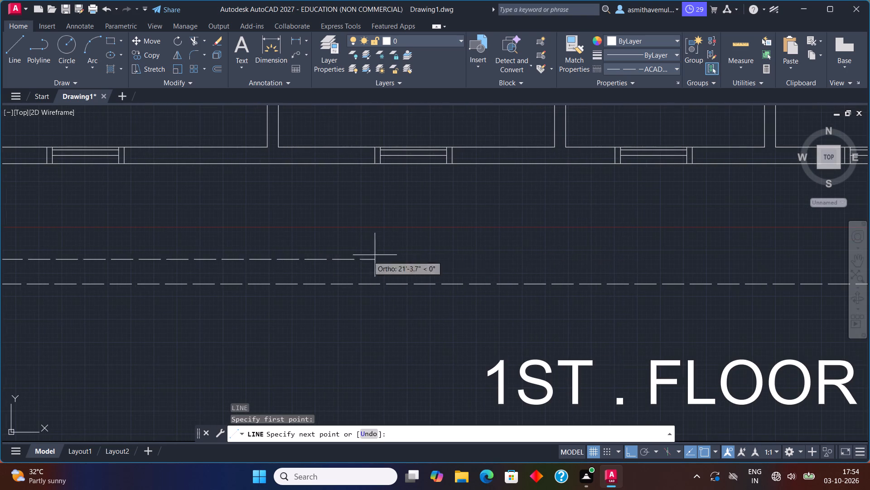
pyautogui.moveTo(715, 255); pyautogui.dragTo(150, 267, button='middle')
pyautogui.scroll(1, 711, 255)
pyautogui.scroll(-1, 490, 269)
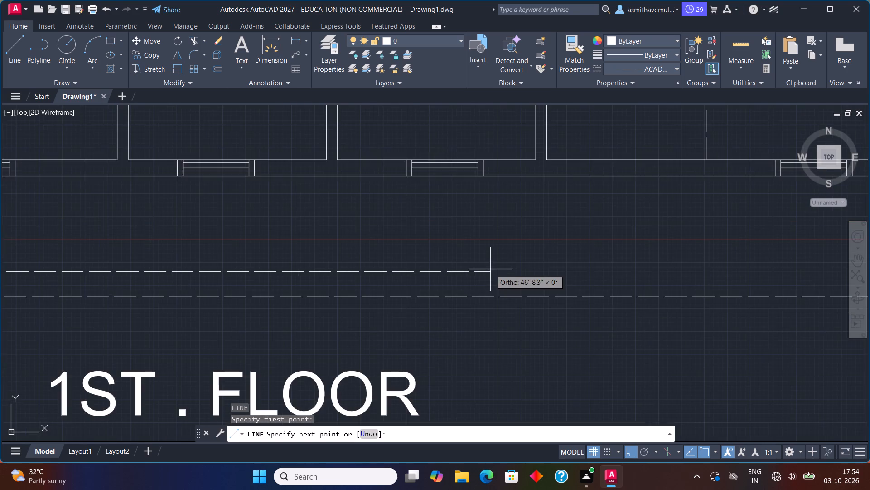
pyautogui.scroll(-1, 504, 269)
pyautogui.scroll(-1, 347, 274)
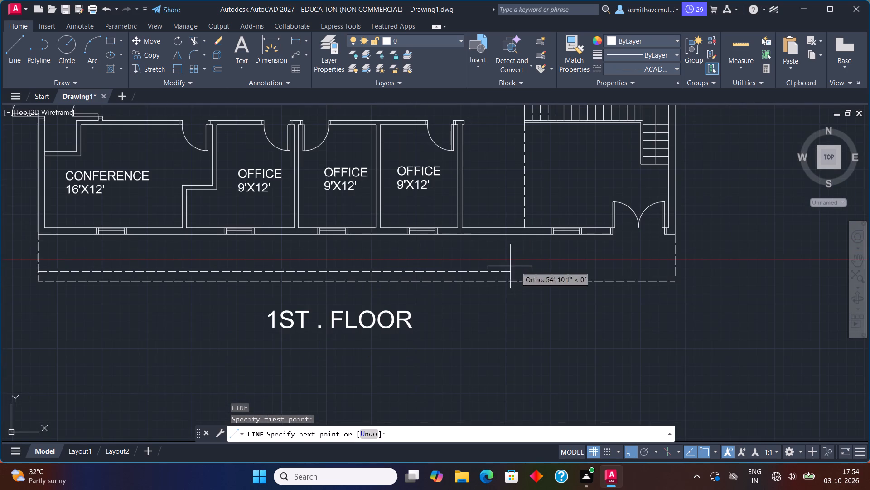
pyautogui.scroll(2, 675, 274)
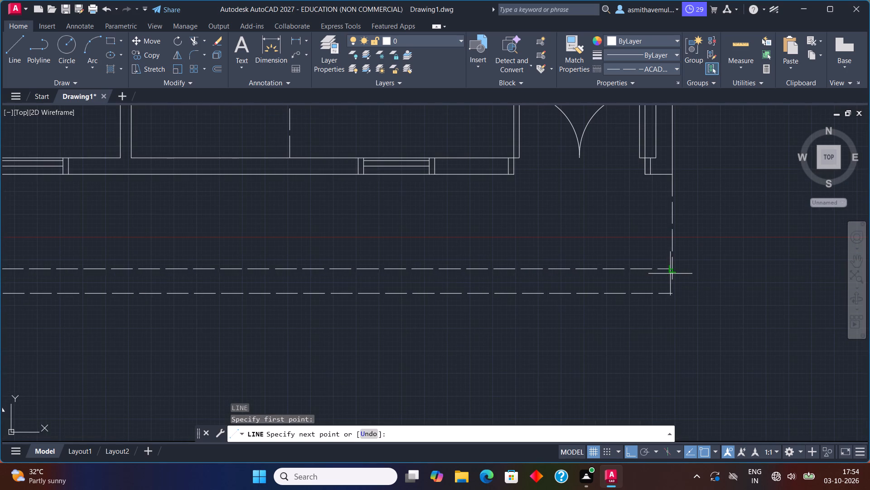
pyautogui.click(672, 270)
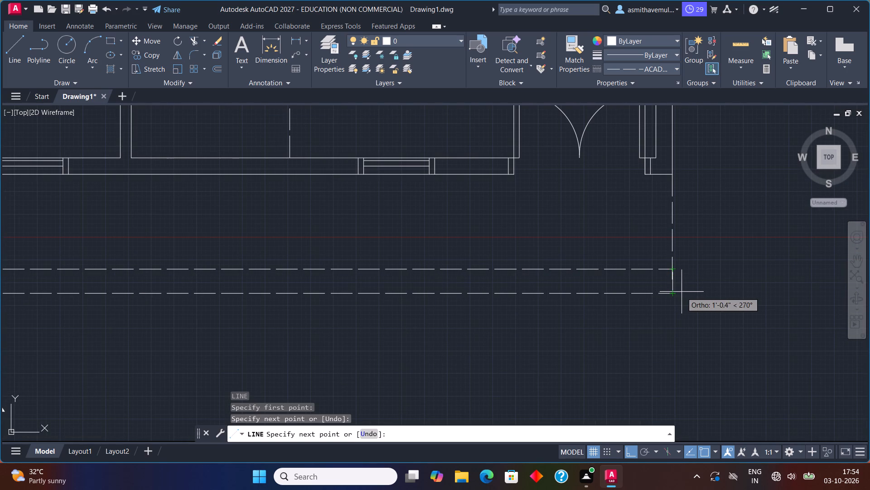
pyautogui.press('Escape')
# Add the single-line text "COVERED PORCH" with 1' height and 0 rotation inside the dashed outline below the first-floor plan.
pyautogui.scroll(-2, 563, 345)
pyautogui.moveTo(551, 369); pyautogui.dragTo(575, 360, button='middle')
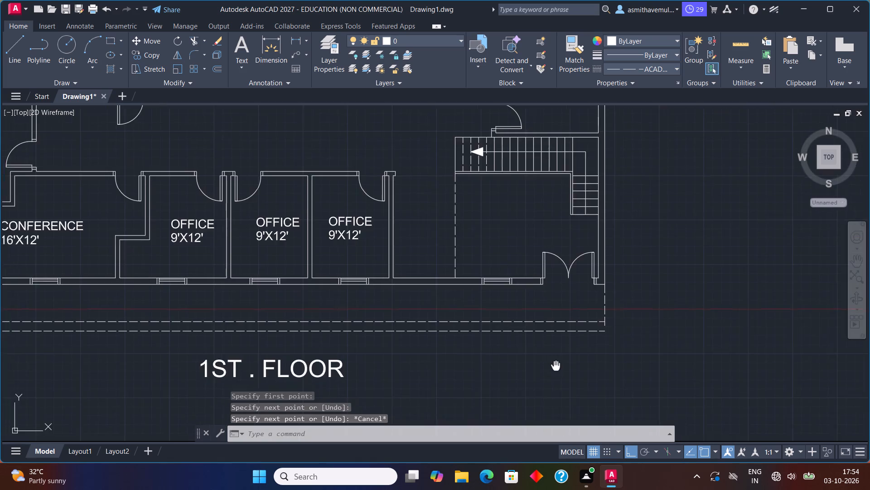
pyautogui.moveTo(575, 360); pyautogui.dragTo(703, 324, button='middle')
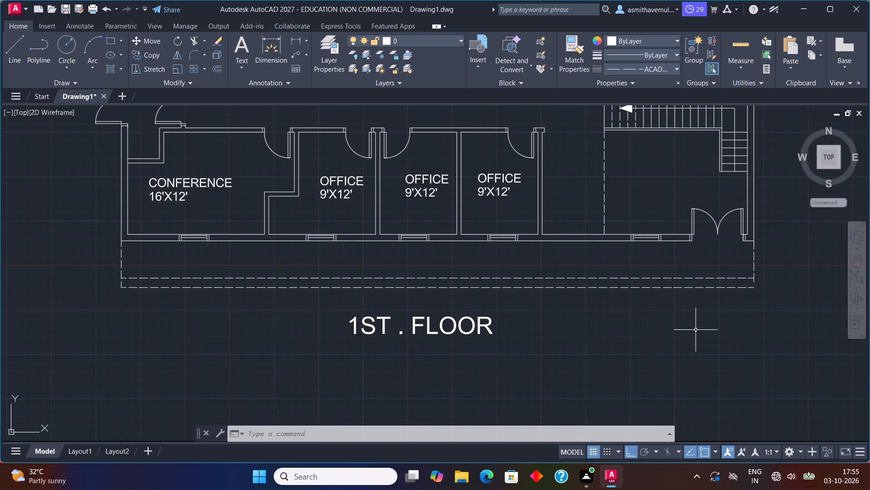
pyautogui.write('TEXT')
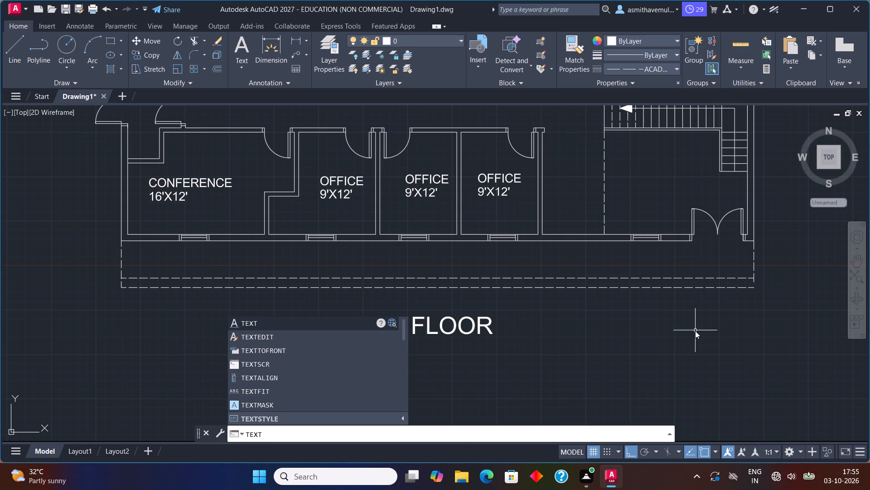
pyautogui.press('Return')
pyautogui.click(693, 332)
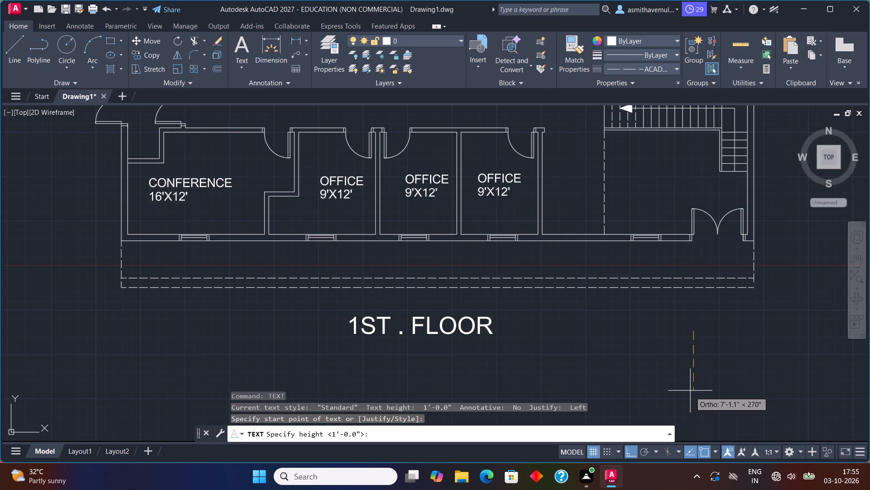
pyautogui.press('1')
pyautogui.press("'")
pyautogui.press('Return')
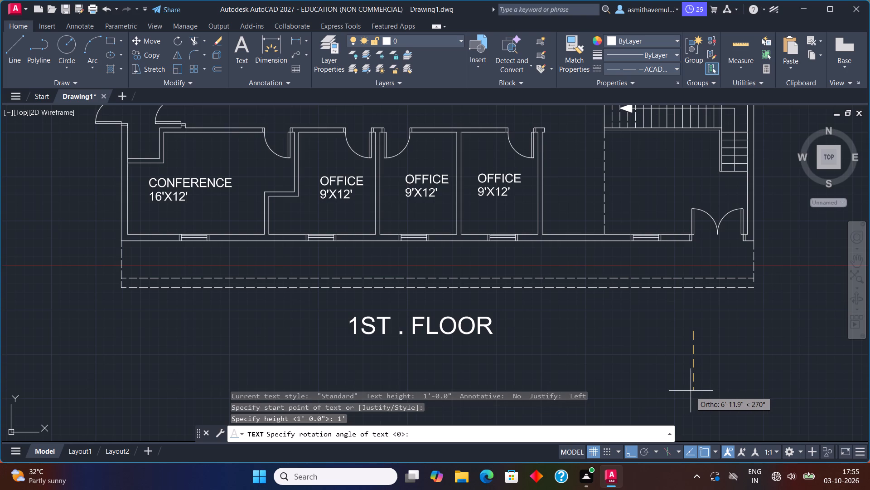
pyautogui.press('0')
pyautogui.press('Return')
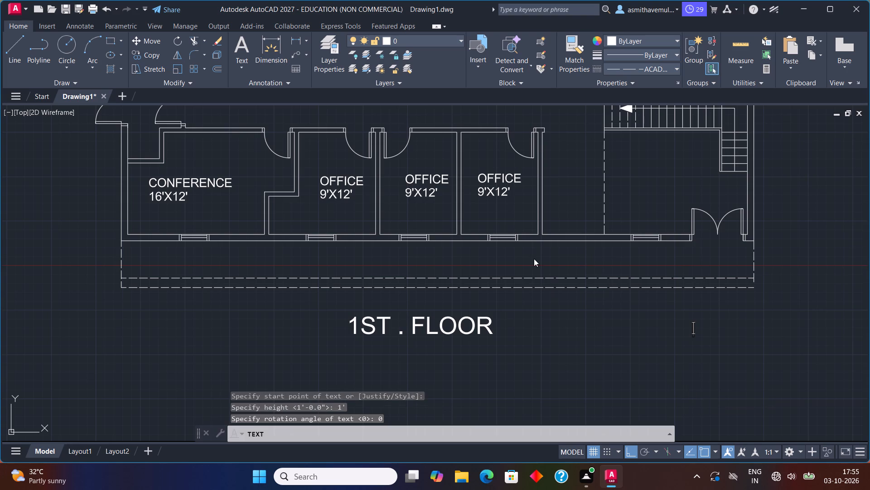
pyautogui.click(348, 259)
pyautogui.click(352, 262)
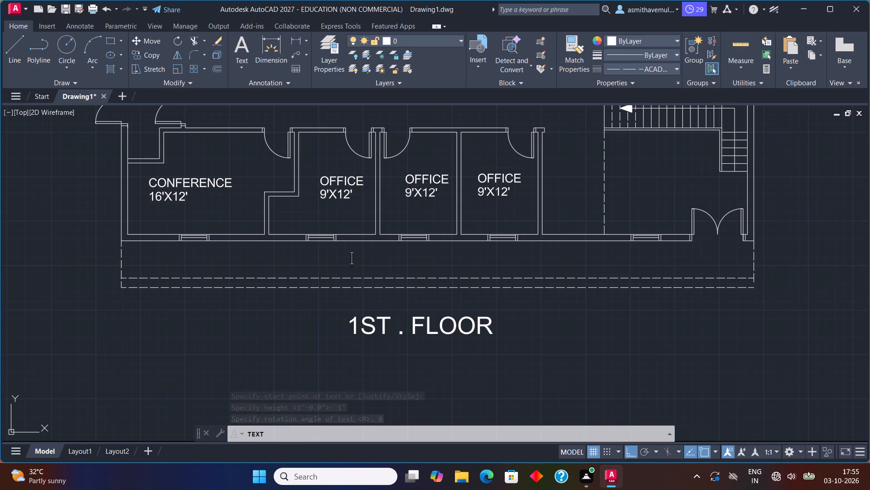
pyautogui.write('COVERED')
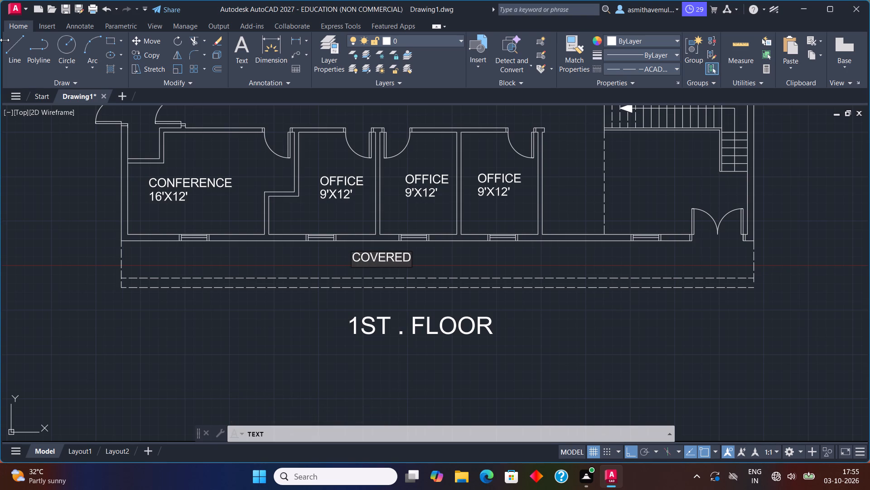
pyautogui.press('space')
pyautogui.write('PORC')
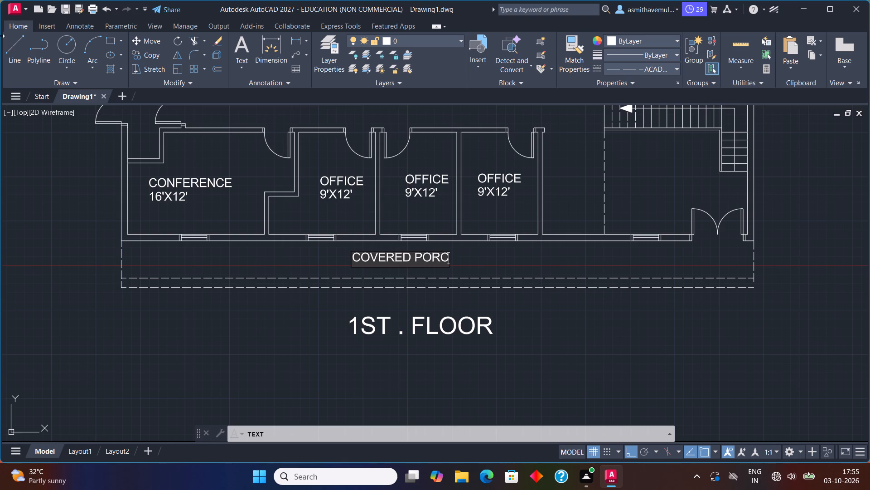
pyautogui.press('h')
pyautogui.click(632, 340)
pyautogui.press('Escape')
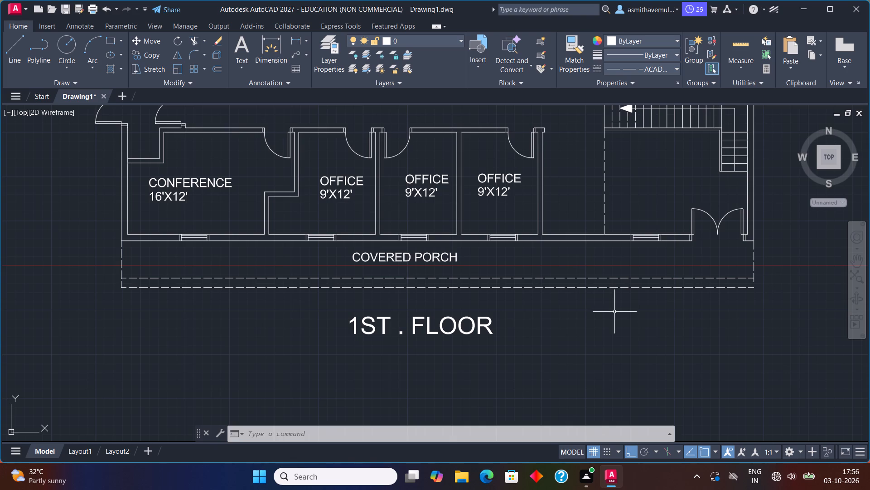
# Draw a dashed line outward from the first-floor plan's lower-right outer corner, continuing vertically up to about the plan's top wall level.
pyautogui.moveTo(733, 302); pyautogui.dragTo(451, 392, button='middle')
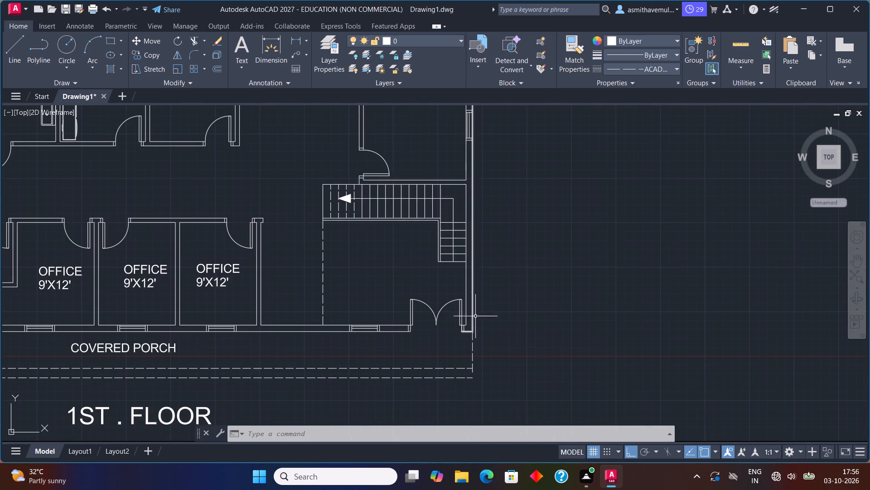
pyautogui.scroll(-1, 539, 242)
pyautogui.moveTo(539, 242); pyautogui.dragTo(532, 260, button='middle')
pyautogui.scroll(1, 490, 309)
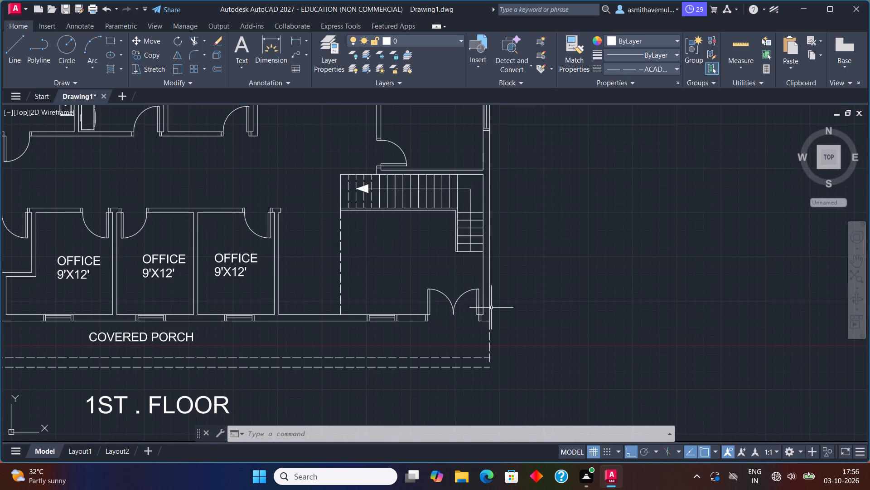
pyautogui.press('l')
pyautogui.press("'")
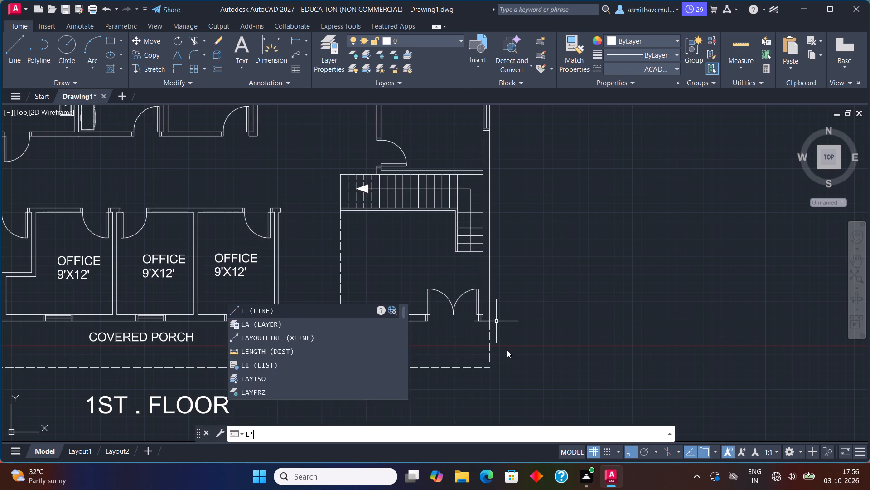
pyautogui.press('Escape')
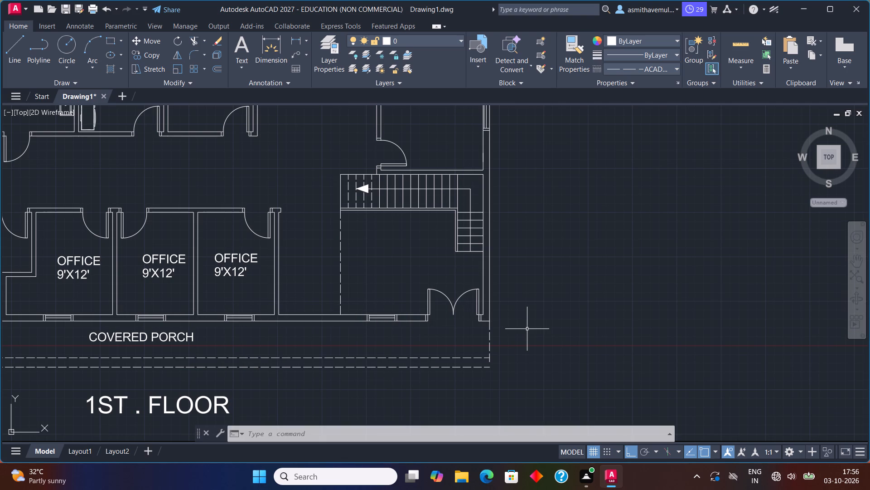
pyautogui.press('l')
pyautogui.press('Return')
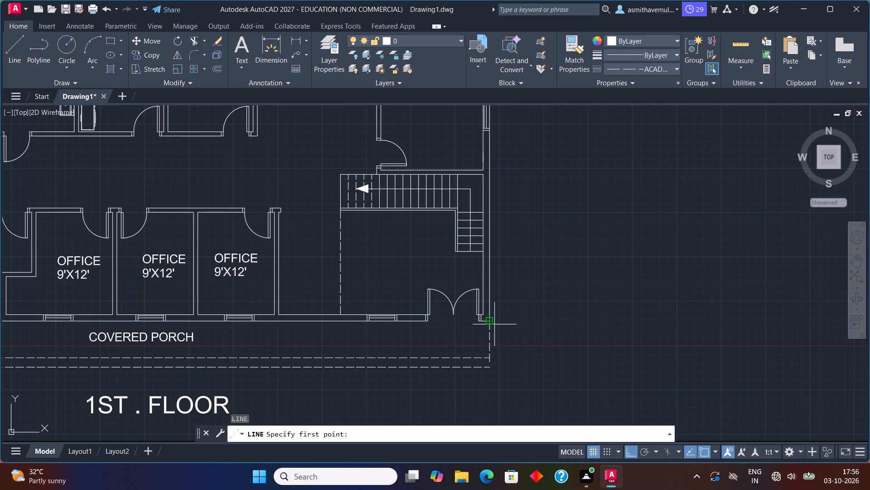
pyautogui.click(490, 322)
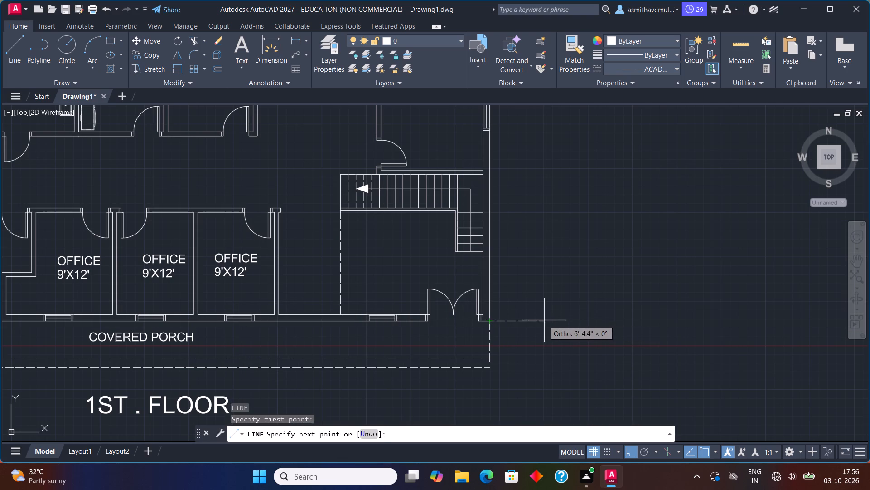
pyautogui.click(558, 321)
pyautogui.moveTo(555, 228); pyautogui.dragTo(553, 383, button='middle')
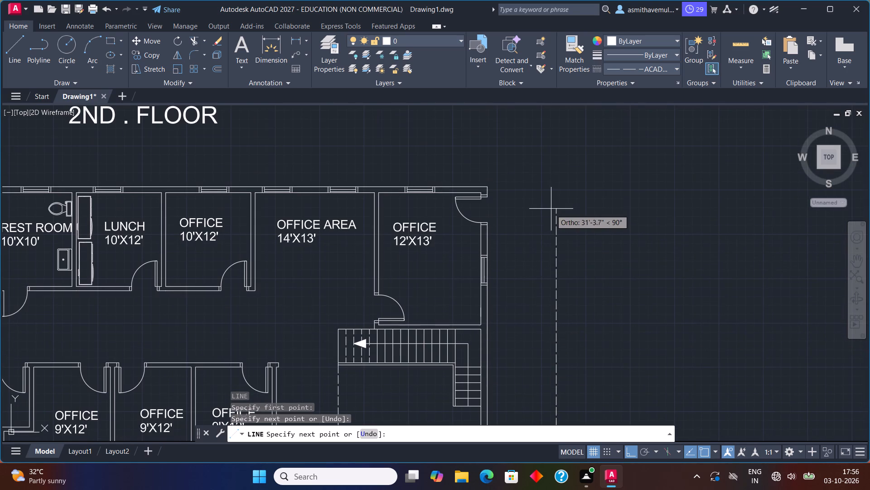
pyautogui.click(551, 186)
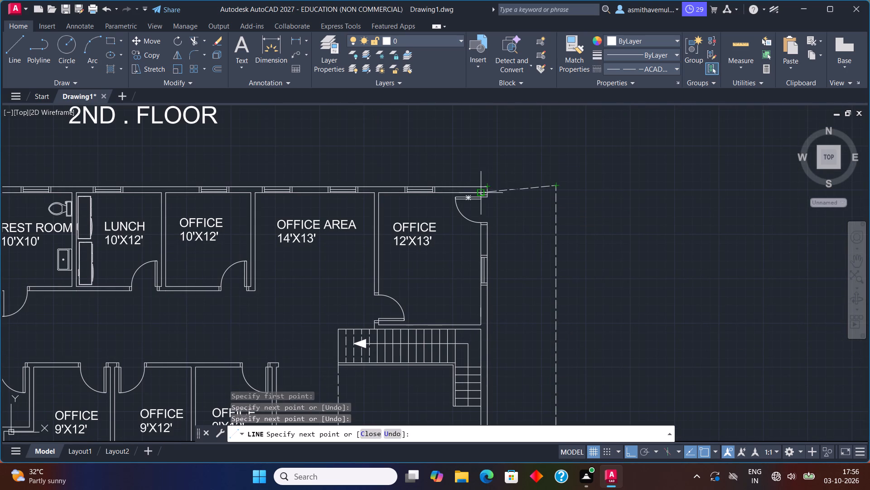
pyautogui.moveTo(481, 196); pyautogui.dragTo(453, 284, button='middle')
pyautogui.scroll(1, 453, 284)
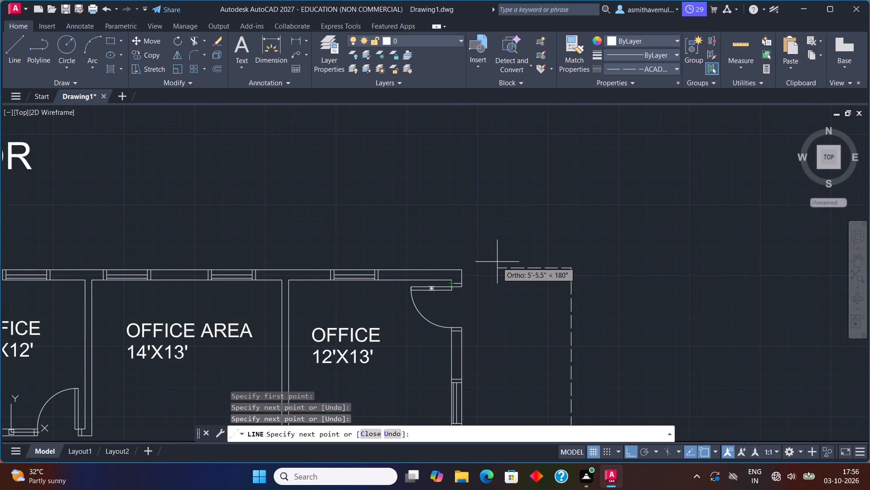
pyautogui.press('Escape')
# Draw a dashed line from the first-floor plan's upper-right outer corner to the top end of the new vertical dashed line.
pyautogui.press('l')
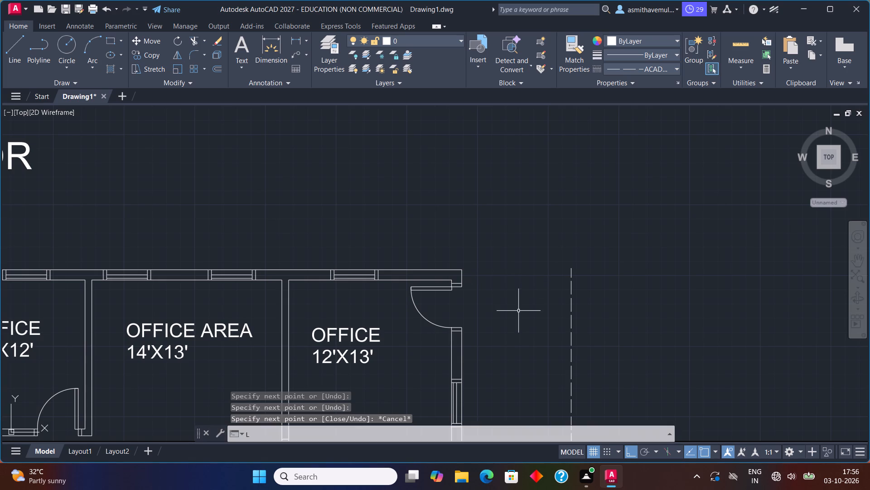
pyautogui.press('Return')
pyautogui.click(457, 268)
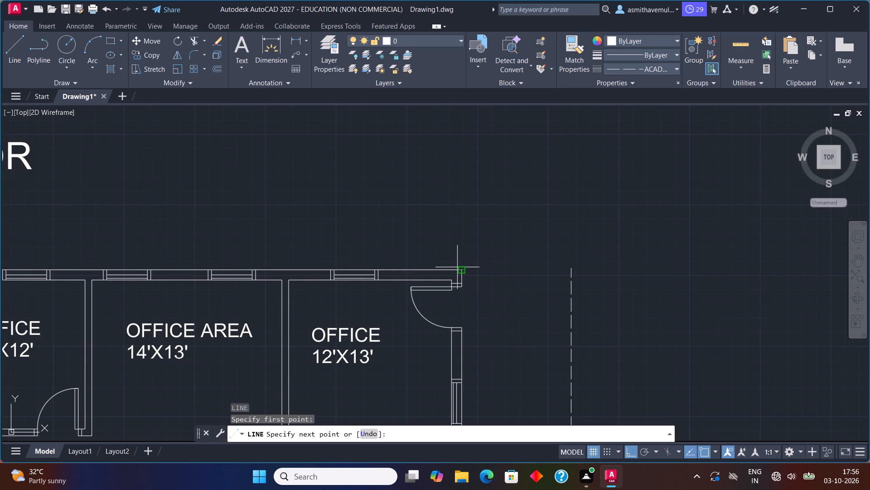
pyautogui.click(575, 270)
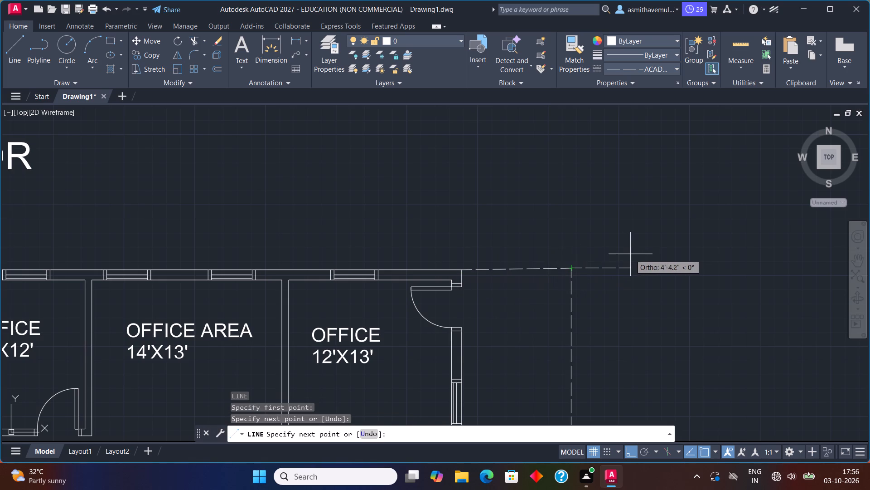
pyautogui.press('Escape')
# Draw a second vertical dashed line just inside the right-side porch outline's outer line, from its bottom dashed edge up to its top dashed edge.
pyautogui.scroll(-2, 622, 297)
pyautogui.moveTo(619, 341); pyautogui.dragTo(537, 107, button='middle')
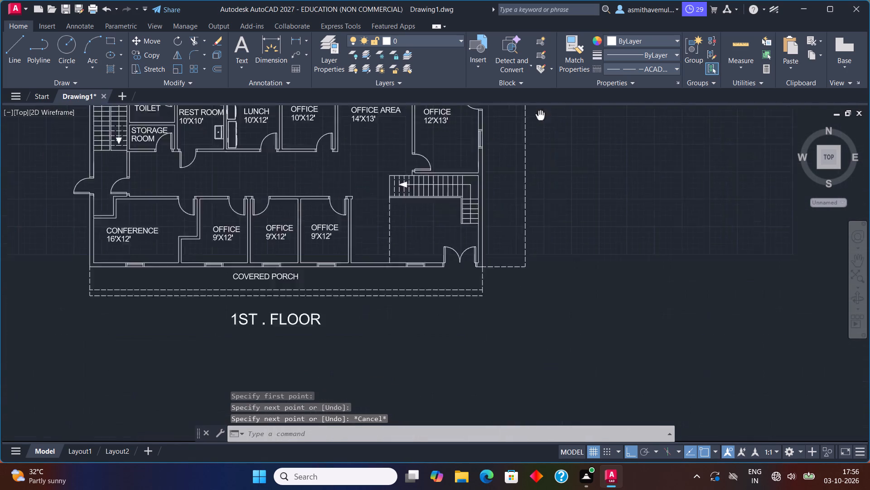
pyautogui.moveTo(537, 107); pyautogui.dragTo(532, 75, button='middle')
pyautogui.scroll(1, 547, 197)
pyautogui.moveTo(546, 242); pyautogui.dragTo(535, 314, button='middle')
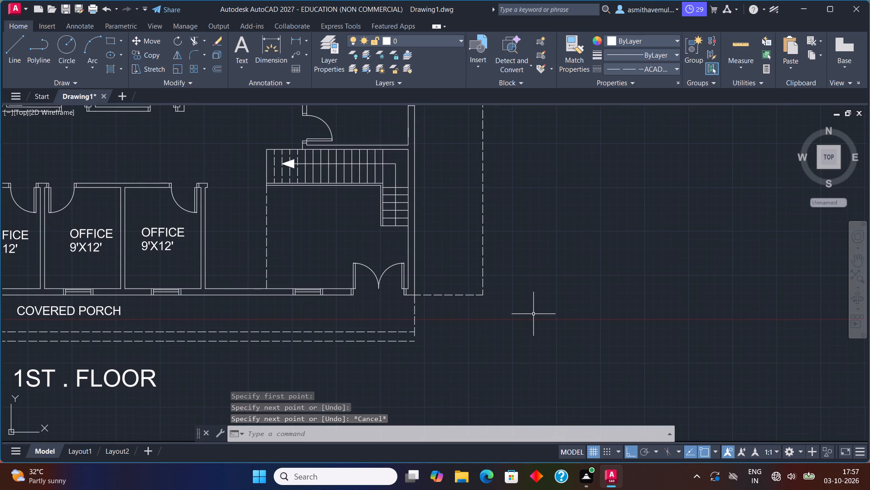
pyautogui.press('l')
pyautogui.press('Return')
pyautogui.scroll(1, 522, 284)
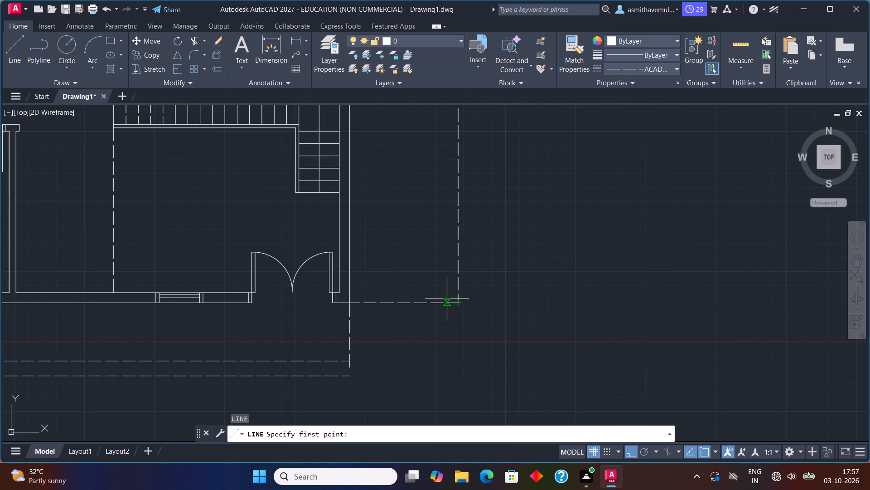
pyautogui.scroll(2, 436, 300)
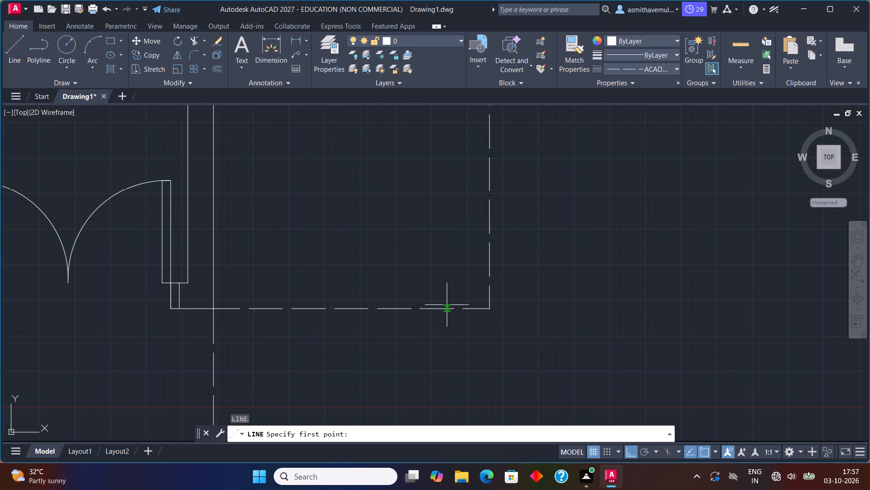
pyautogui.scroll(2, 453, 308)
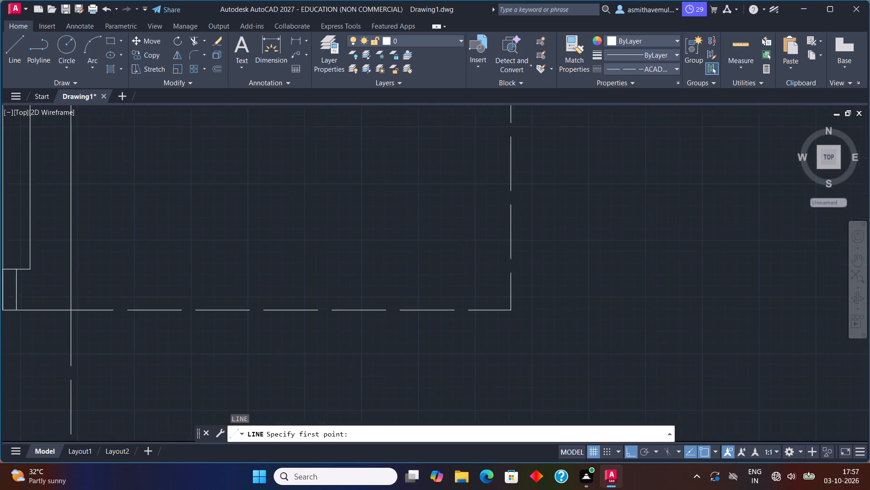
pyautogui.click(455, 314)
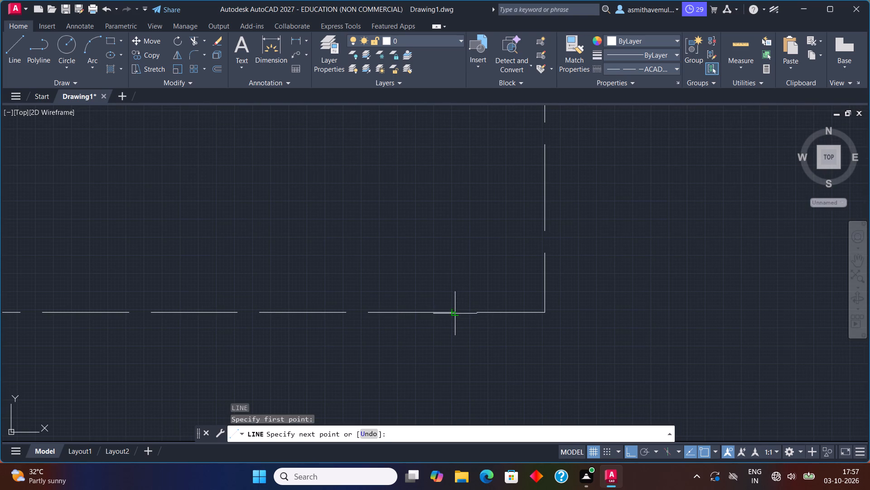
pyautogui.moveTo(444, 230); pyautogui.dragTo(444, 265, button='middle')
pyautogui.scroll(-4, 444, 265)
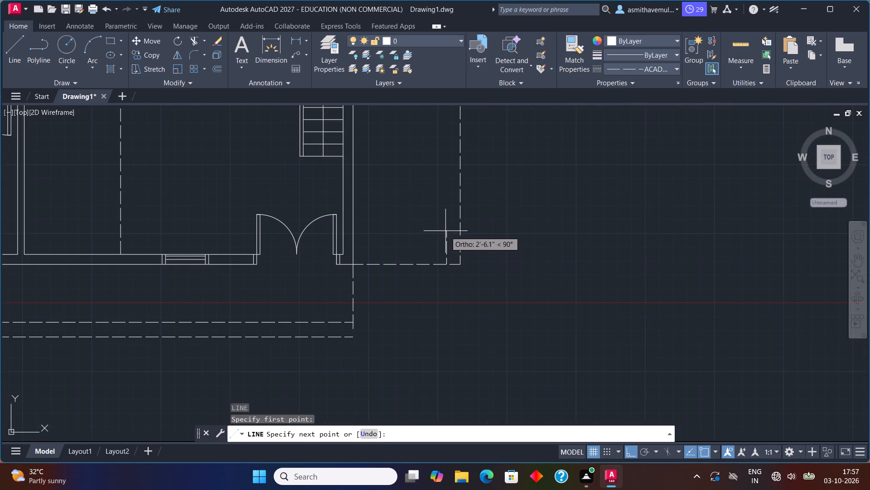
pyautogui.moveTo(445, 231); pyautogui.dragTo(454, 322, button='middle')
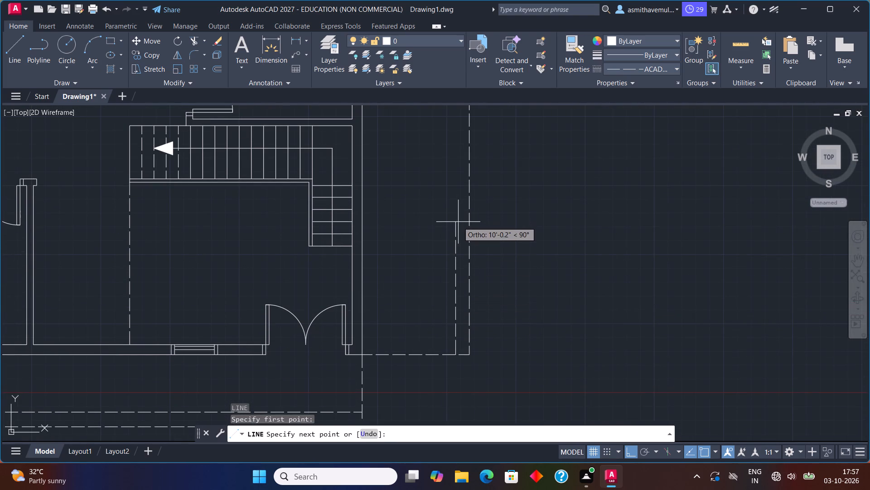
pyautogui.press('F8')
pyautogui.press('F8')
pyautogui.moveTo(453, 232); pyautogui.dragTo(445, 385, button='middle')
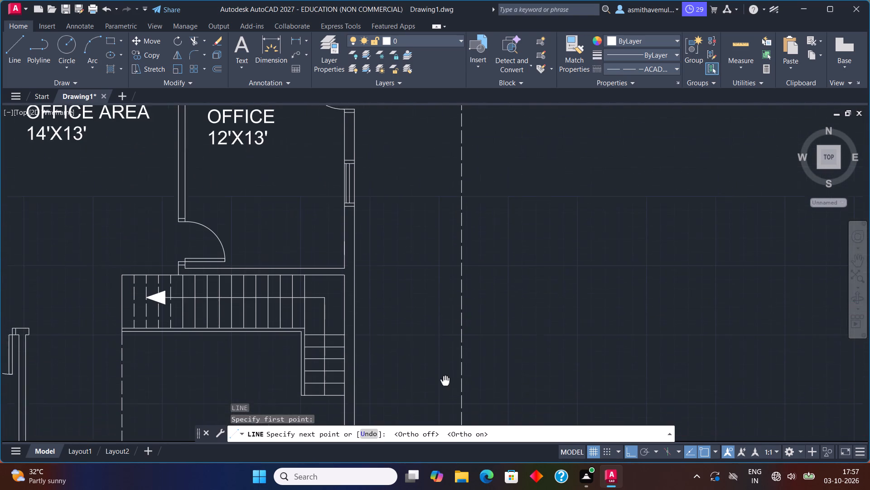
pyautogui.moveTo(445, 385); pyautogui.dragTo(445, 392, button='middle')
pyautogui.moveTo(443, 189); pyautogui.dragTo(430, 379, button='middle')
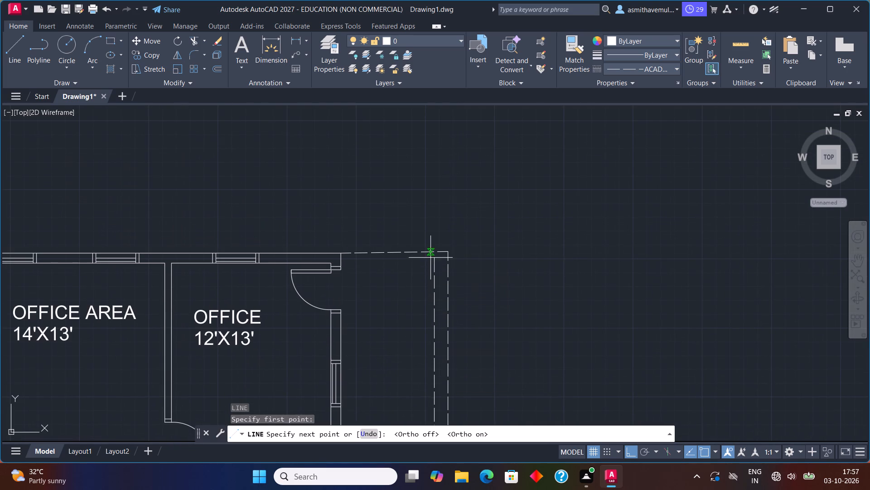
pyautogui.scroll(2, 430, 254)
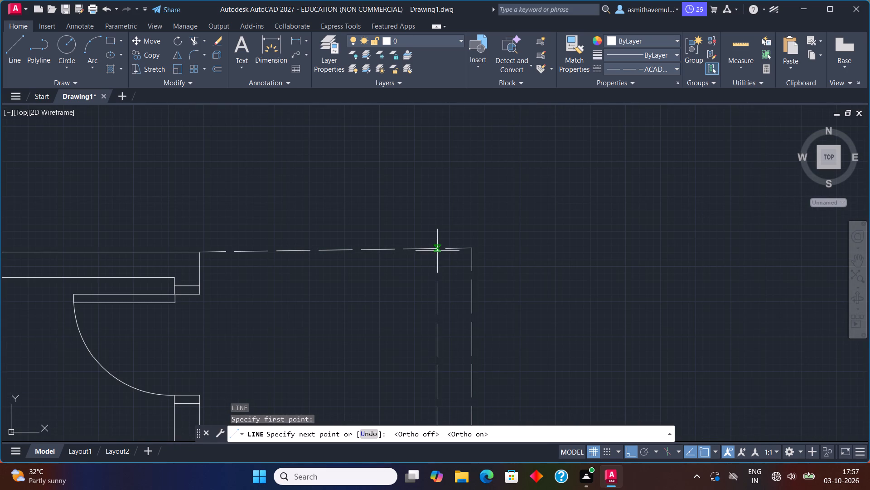
pyautogui.scroll(2, 435, 250)
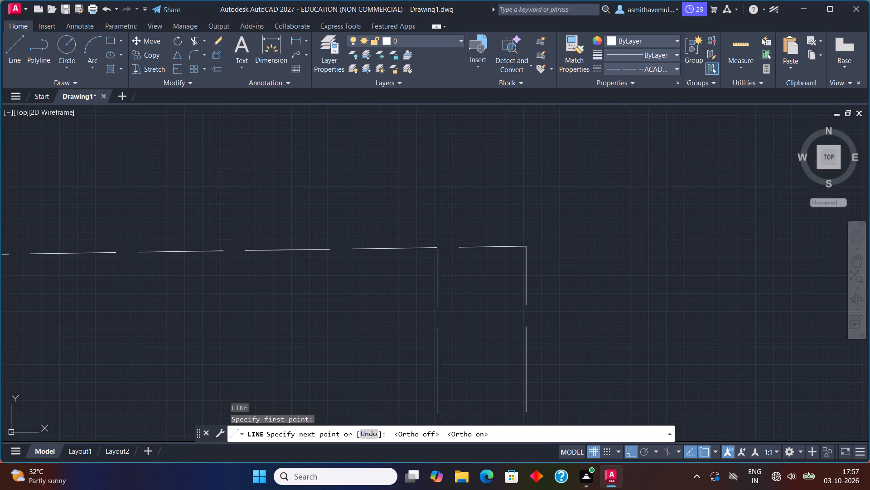
pyautogui.click(436, 248)
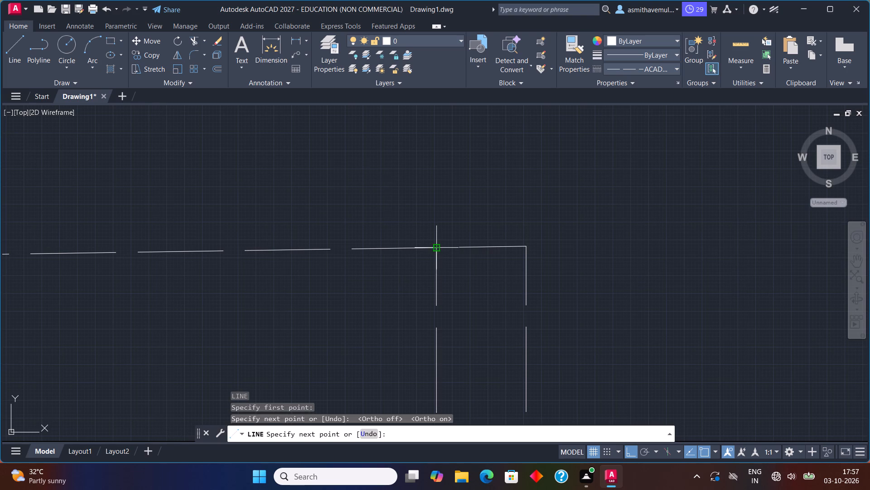
pyautogui.press('Escape')
# Copy the "COVERED PORCH" label from below the first-floor plan about 65'-8" horizontally to the right, outside the right-side porch outline.
pyautogui.scroll(-1, 474, 251)
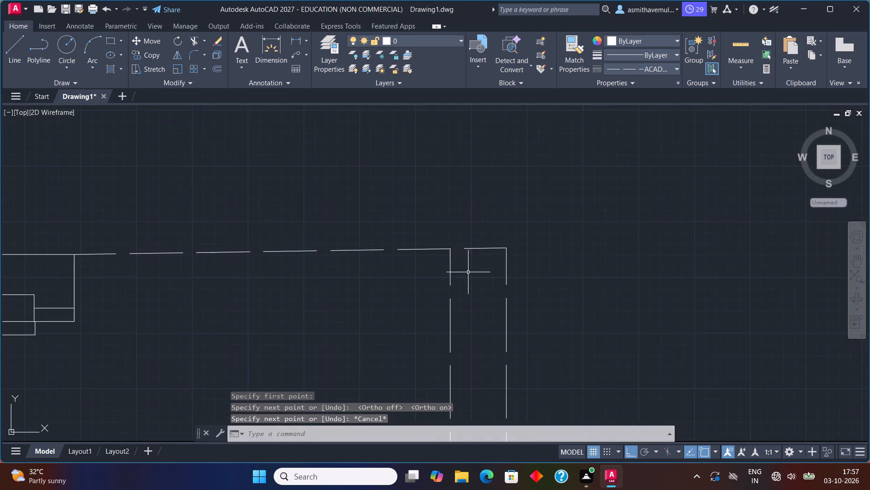
pyautogui.scroll(-3, 464, 289)
pyautogui.moveTo(457, 329); pyautogui.dragTo(479, 180, button='middle')
pyautogui.scroll(-1, 478, 191)
pyautogui.moveTo(459, 247); pyautogui.dragTo(501, 188, button='middle')
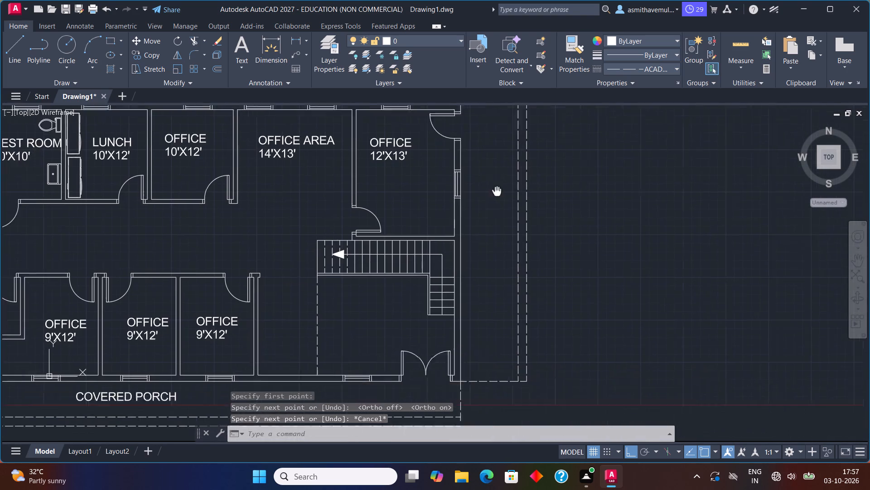
pyautogui.moveTo(501, 188); pyautogui.dragTo(511, 178, button='middle')
pyautogui.scroll(-1, 506, 186)
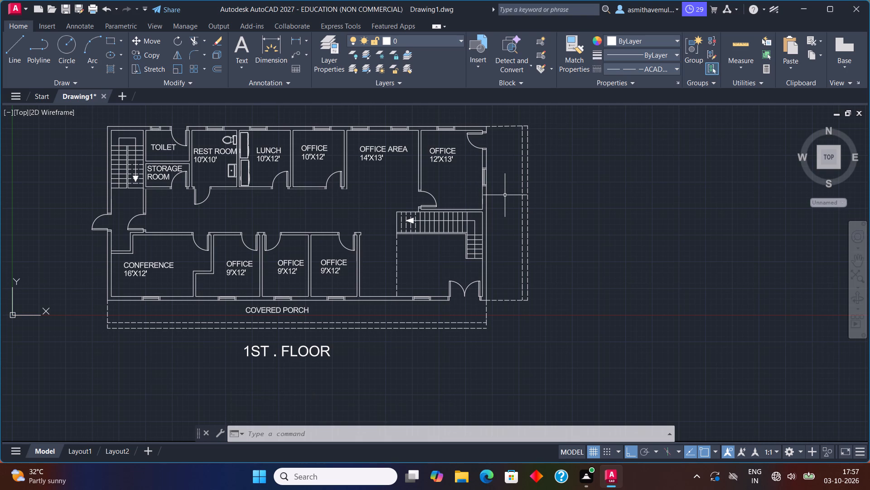
pyautogui.scroll(1, 508, 216)
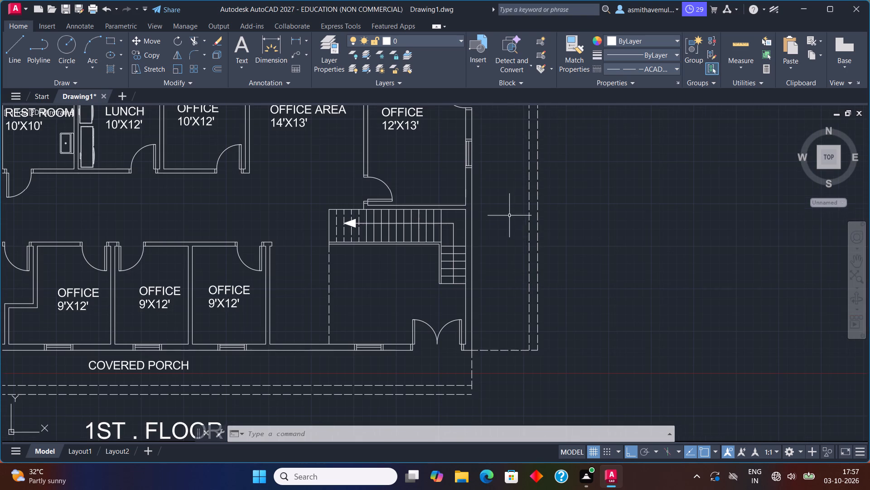
pyautogui.scroll(-1, 522, 234)
pyautogui.moveTo(521, 236); pyautogui.dragTo(599, 234, button='middle')
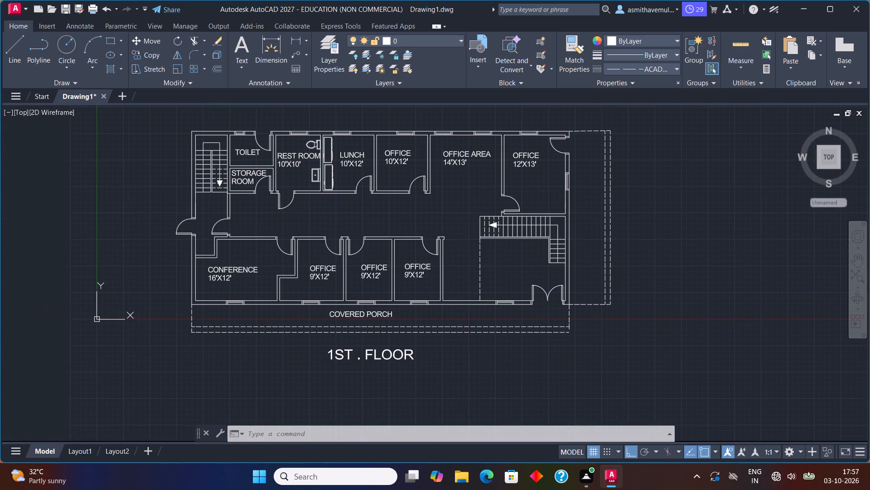
pyautogui.moveTo(403, 313); pyautogui.dragTo(323, 313)
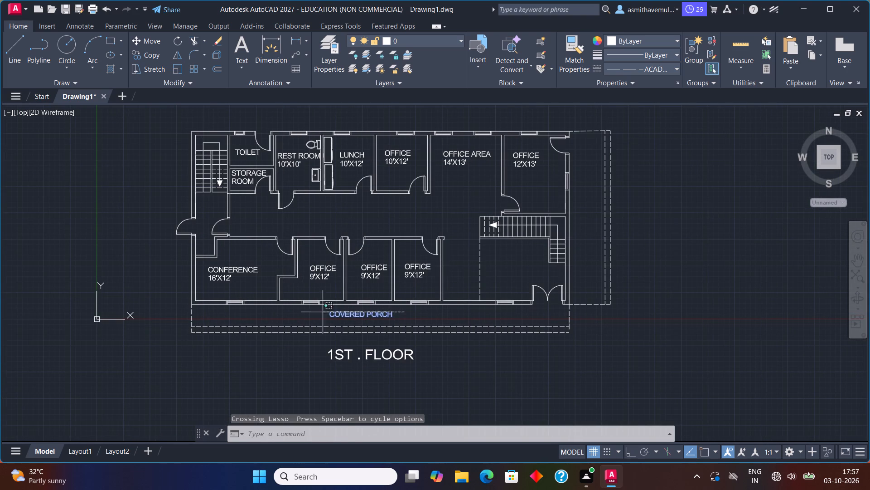
pyautogui.moveTo(323, 313); pyautogui.dragTo(322, 313)
pyautogui.click(416, 358)
pyautogui.press('c')
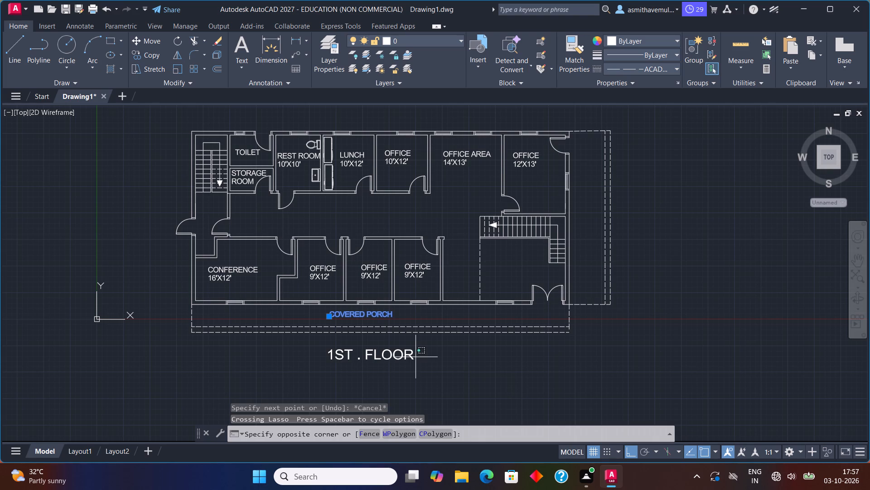
pyautogui.press('o')
pyautogui.write('PY')
pyautogui.press('Return')
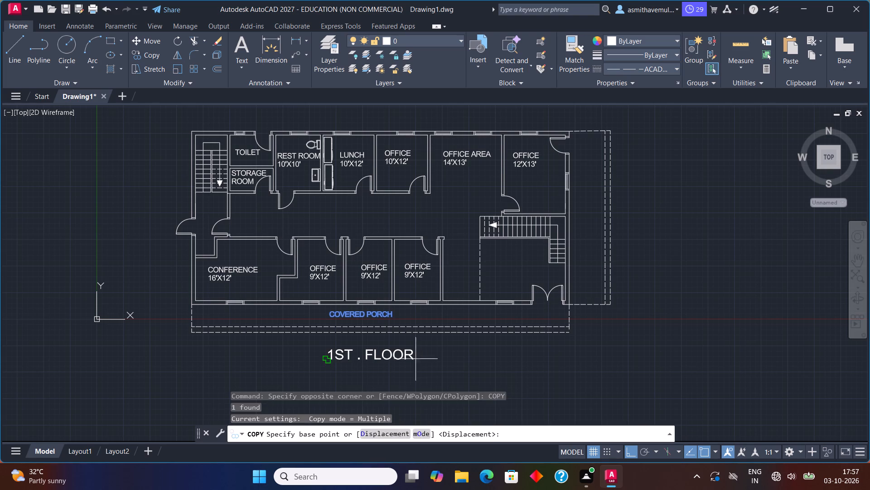
pyautogui.click(363, 318)
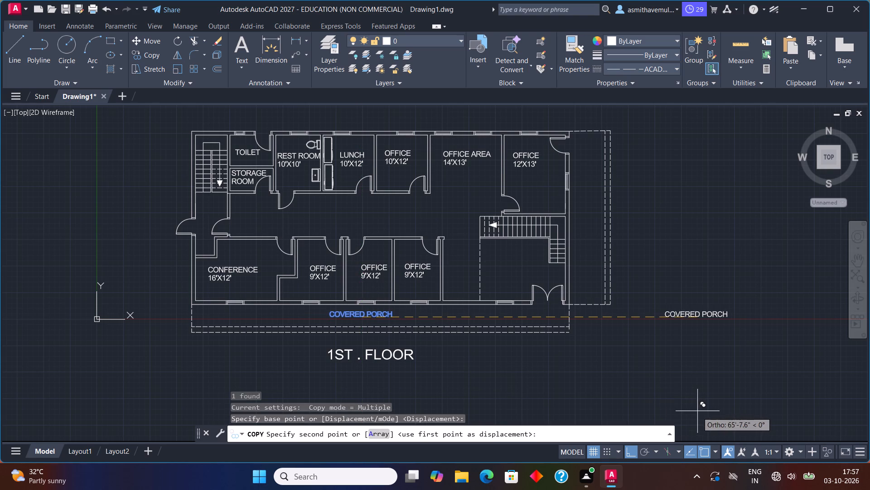
pyautogui.click(697, 410)
pyautogui.press('Escape')
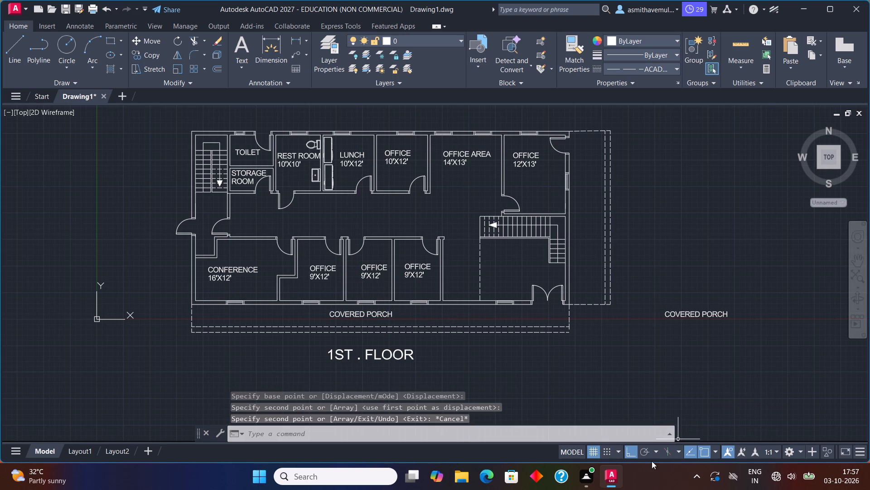
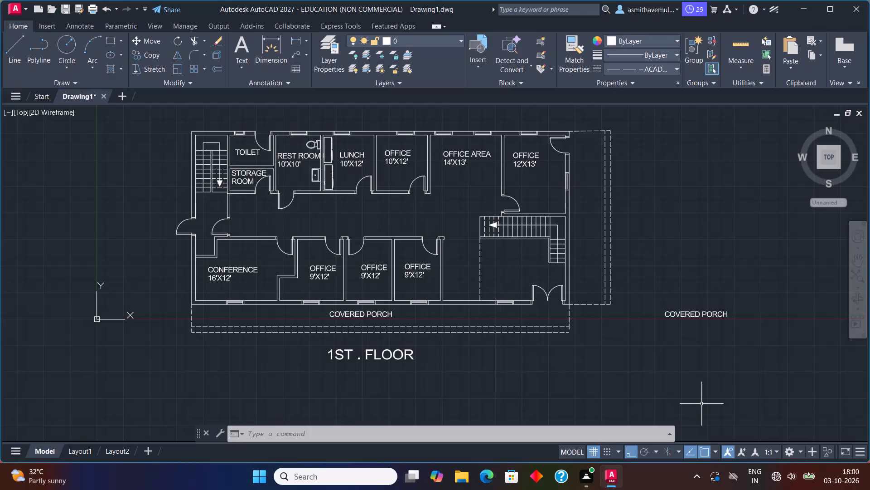
# Rotate the copied "COVERED PORCH" label outside the right-side porch 90° about its lower-left end so it reads vertically.
pyautogui.moveTo(735, 316); pyautogui.dragTo(720, 298)
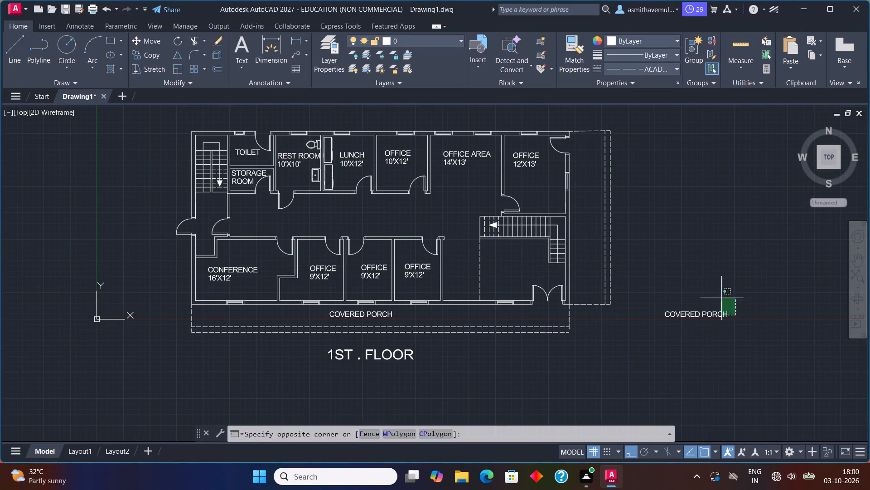
pyautogui.moveTo(720, 298); pyautogui.dragTo(683, 357)
pyautogui.write('RO')
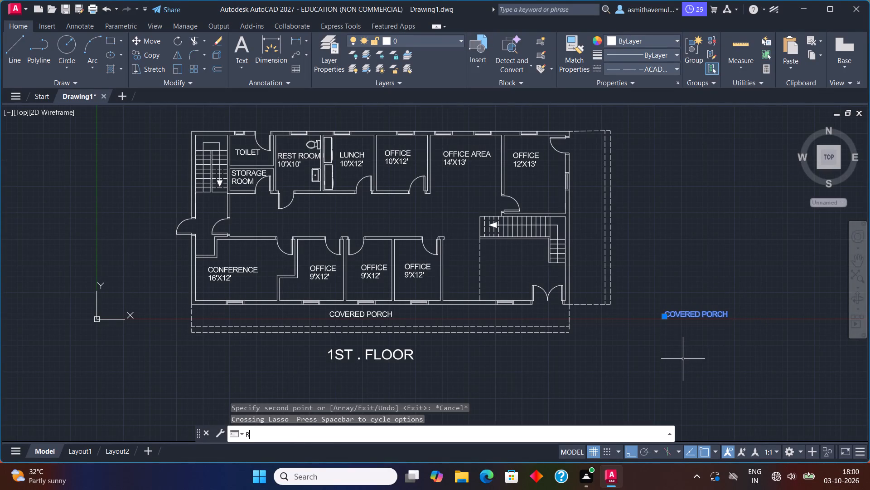
pyautogui.press('Return')
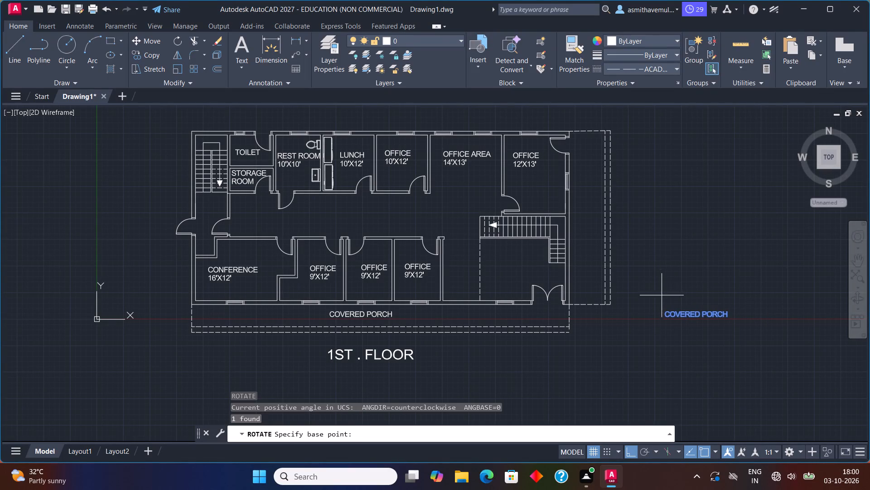
pyautogui.click(667, 314)
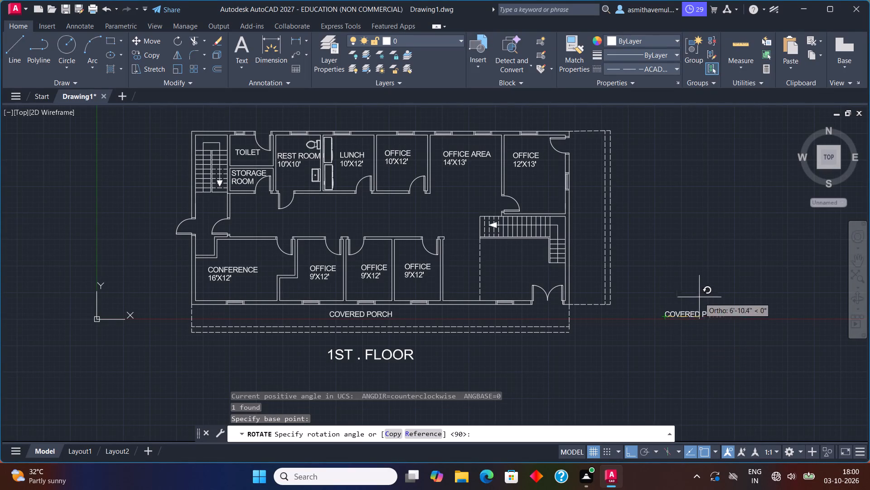
pyautogui.click(673, 292)
# Move the vertical "COVERED PORCH" label into the first floor's right-side porch outline, about midway up, with ortho off.
pyautogui.moveTo(668, 247); pyautogui.dragTo(661, 325)
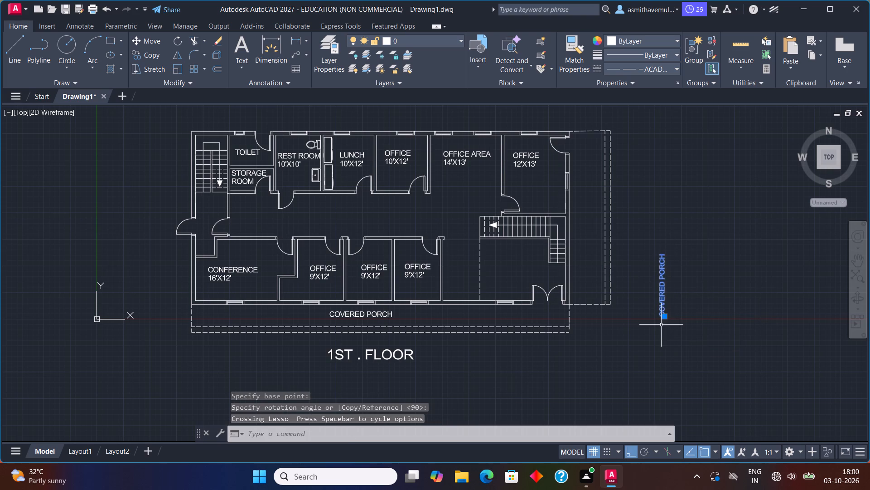
pyautogui.press('m')
pyautogui.press('Return')
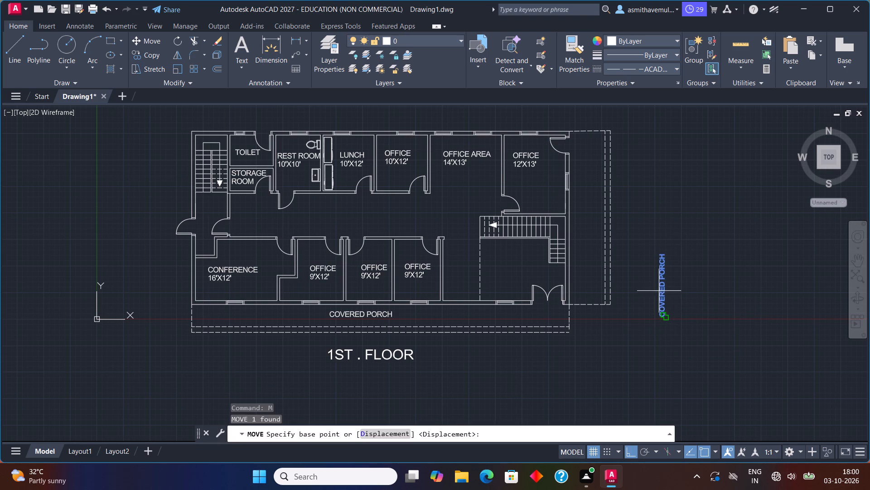
pyautogui.click(661, 284)
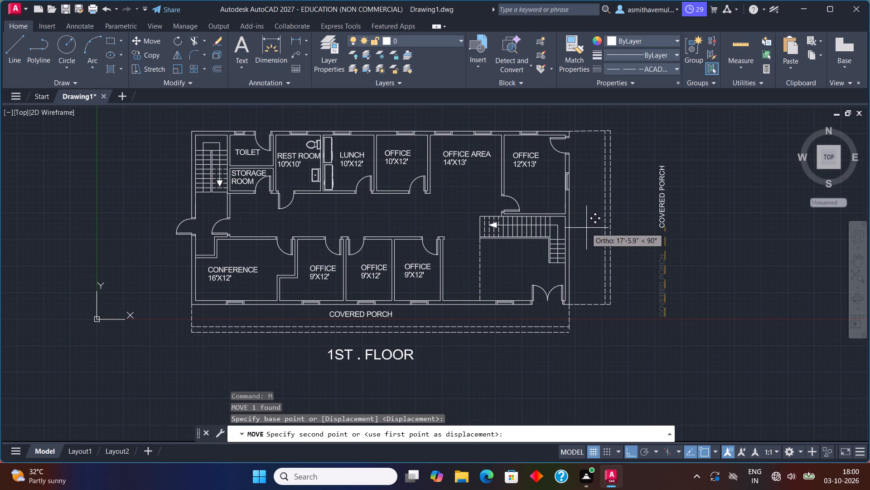
pyautogui.press('F8')
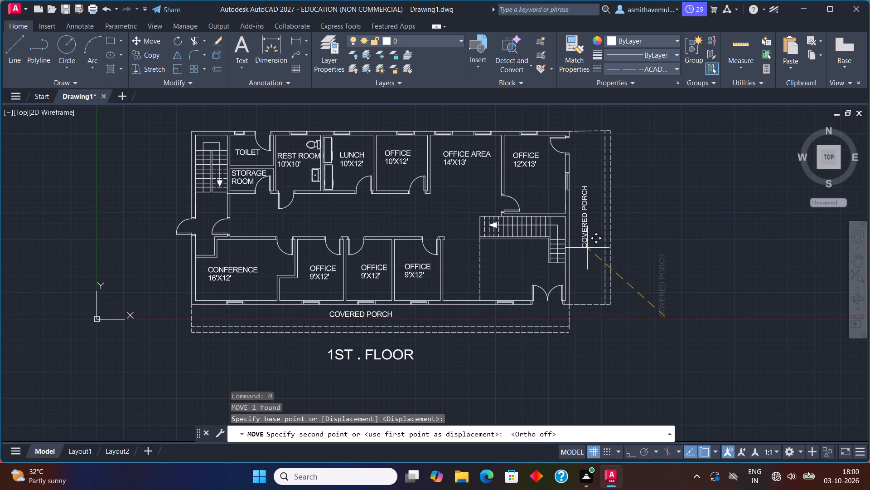
pyautogui.click(587, 249)
# Move the whole second-floor plan with its title upward to widen the gap above the first-floor plan.
pyautogui.scroll(-1, 707, 256)
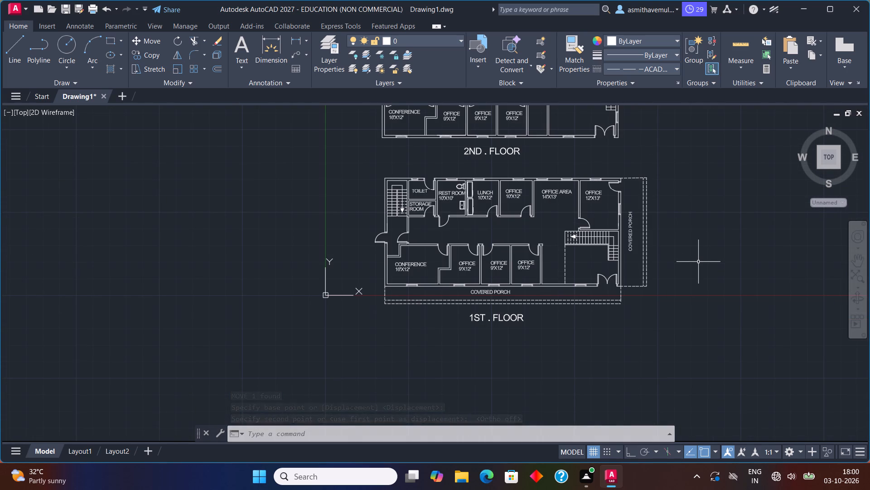
pyautogui.moveTo(709, 223); pyautogui.dragTo(705, 241, button='middle')
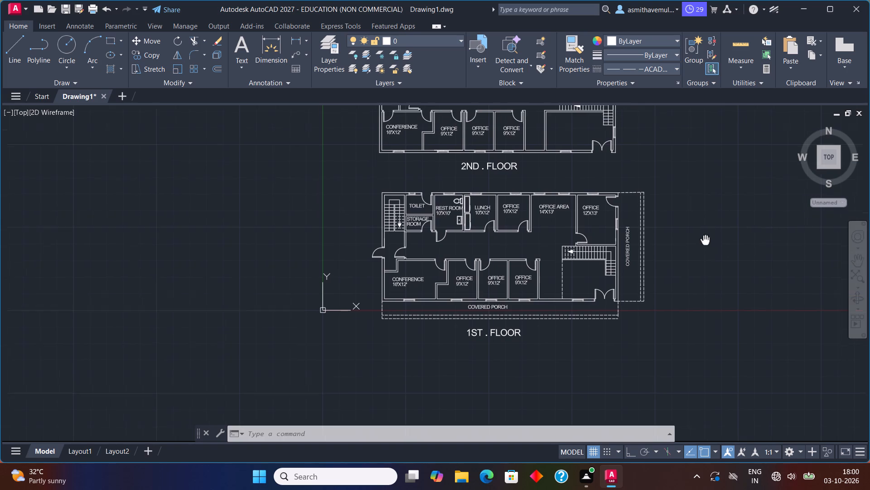
pyautogui.moveTo(705, 241); pyautogui.dragTo(683, 294, button='middle')
pyautogui.scroll(1, 640, 224)
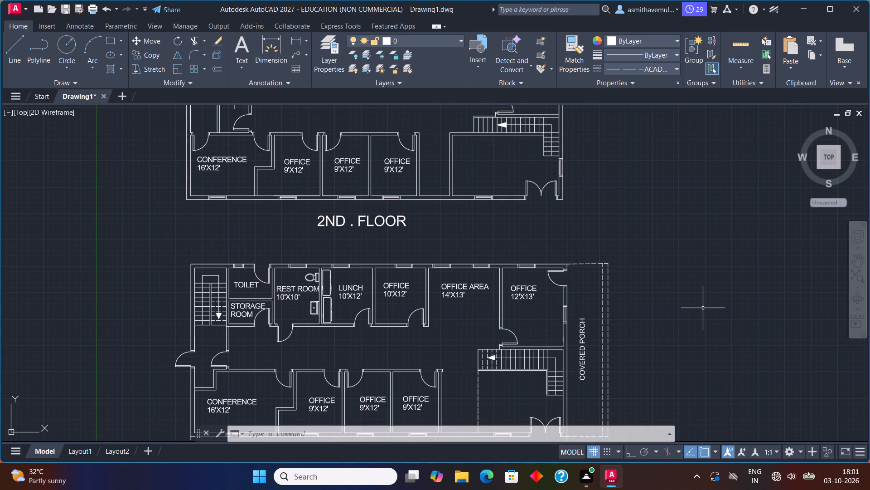
pyautogui.moveTo(548, 224); pyautogui.dragTo(574, 219, button='middle')
pyautogui.scroll(-1, 556, 220)
pyautogui.moveTo(556, 222); pyautogui.dragTo(554, 314, button='middle')
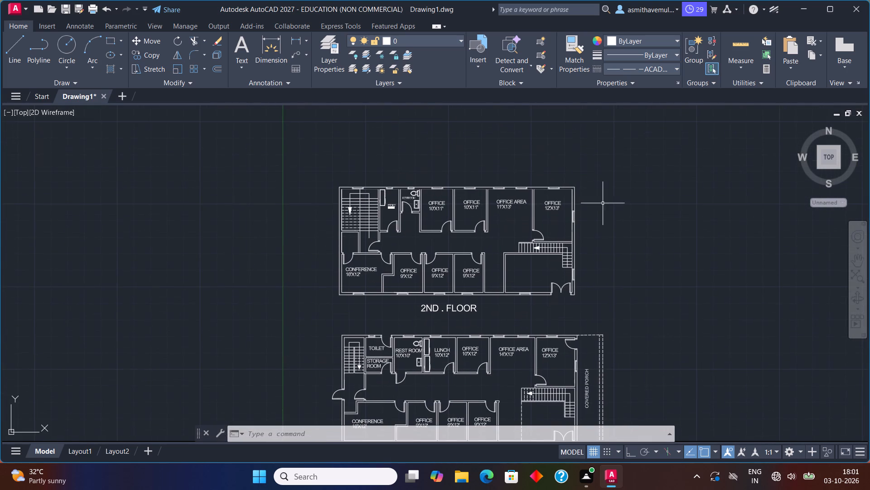
pyautogui.moveTo(606, 193); pyautogui.dragTo(343, 296)
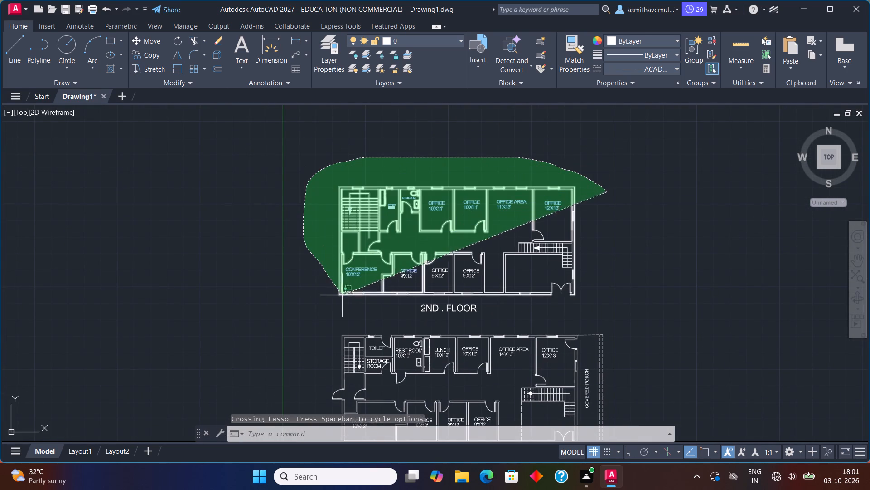
pyautogui.moveTo(343, 296); pyautogui.dragTo(591, 318)
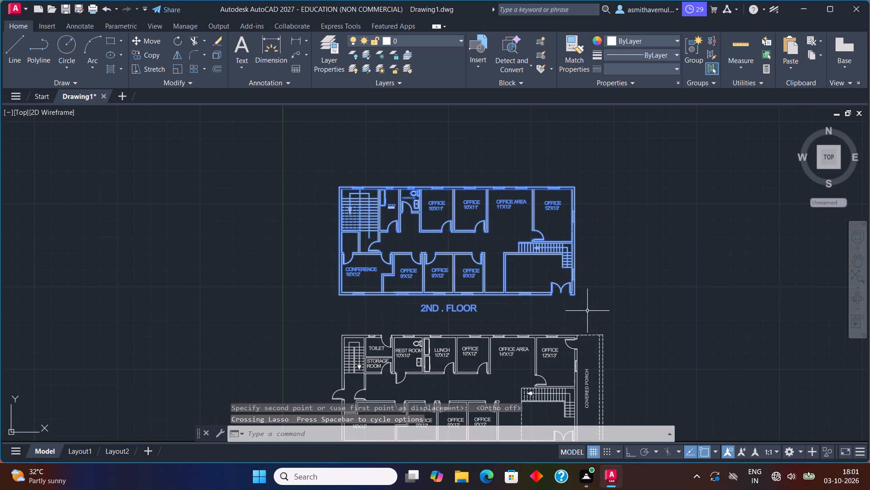
pyautogui.press('m')
pyautogui.press('Return')
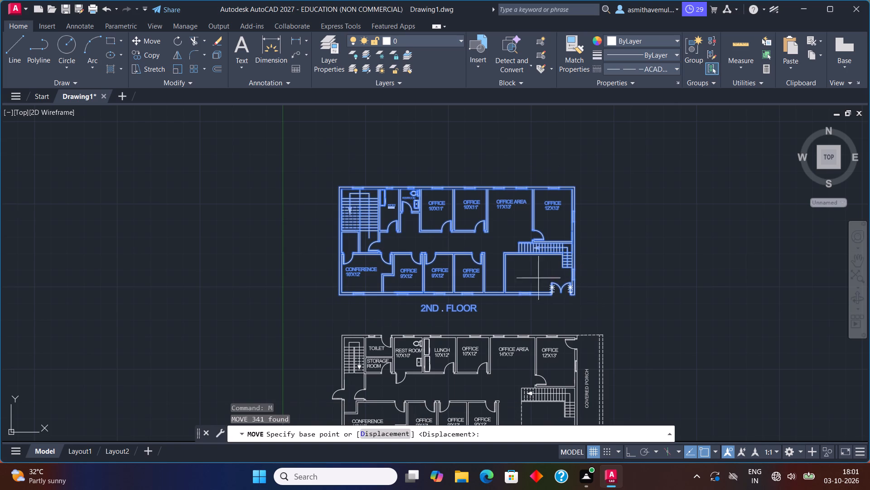
pyautogui.click(477, 248)
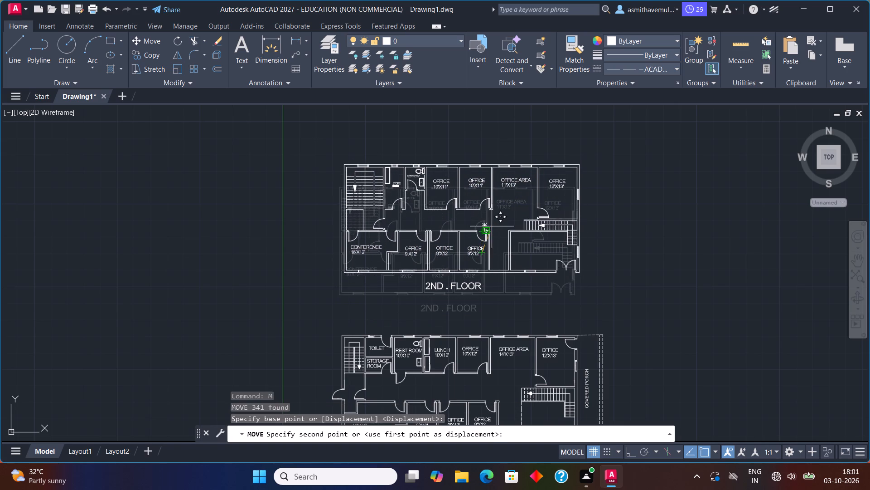
pyautogui.click(492, 217)
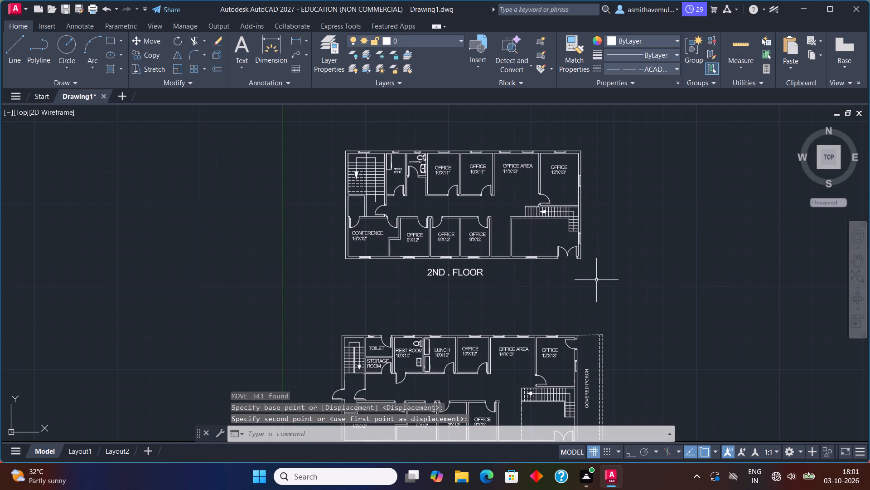
# Move the "2ND . FLOOR" title down, leaving room for a porch strip below the second-floor plan.
pyautogui.moveTo(596, 282); pyautogui.dragTo(609, 230, button='middle')
pyautogui.scroll(-1, 609, 235)
pyautogui.scroll(1, 610, 236)
pyautogui.moveTo(610, 242); pyautogui.dragTo(599, 245, button='middle')
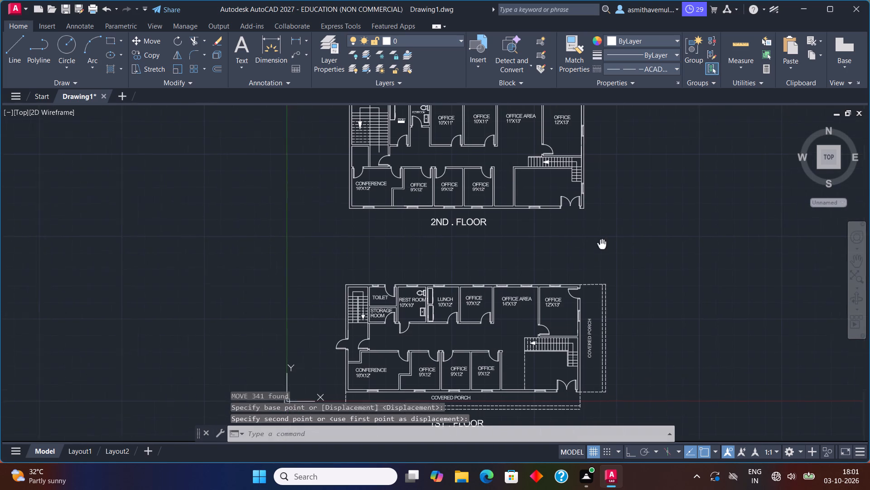
pyautogui.moveTo(599, 245); pyautogui.dragTo(589, 252, button='middle')
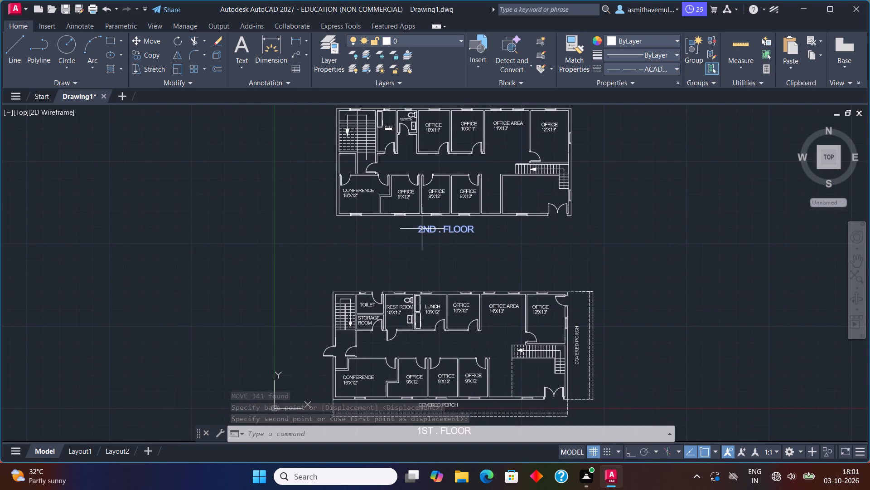
pyautogui.moveTo(419, 229); pyautogui.dragTo(486, 230)
pyautogui.press('m')
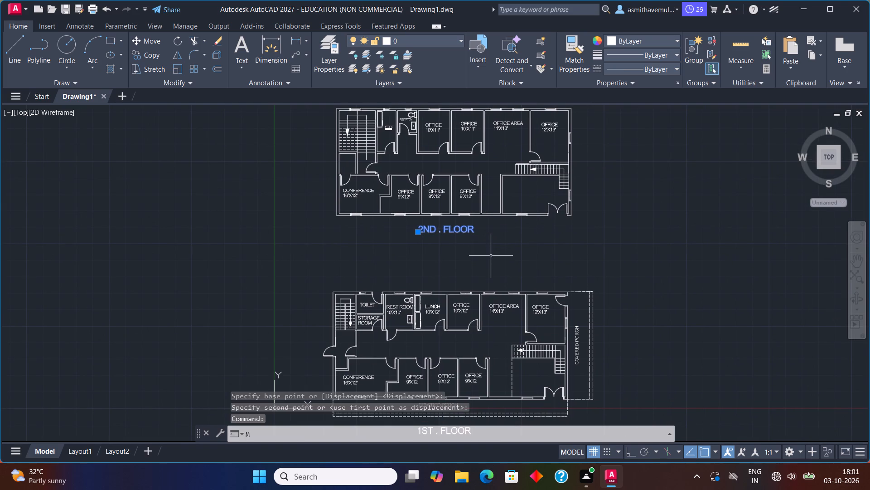
pyautogui.press('Return')
pyautogui.click(459, 227)
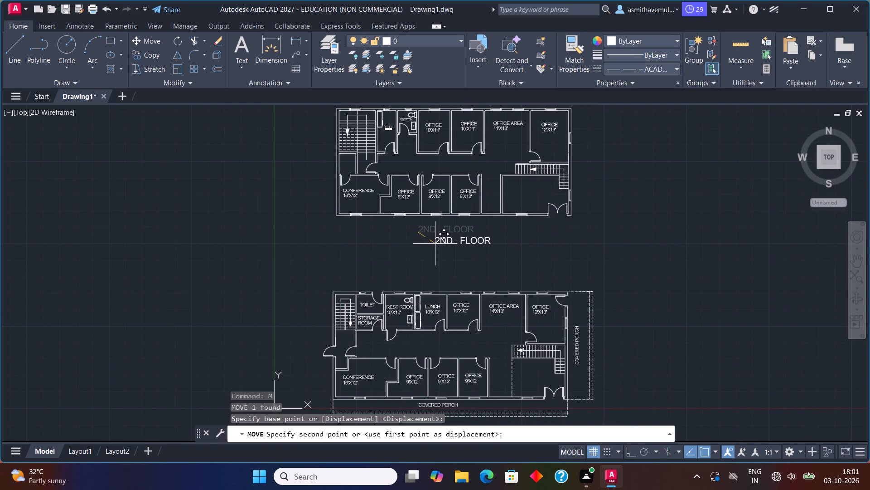
pyautogui.click(426, 253)
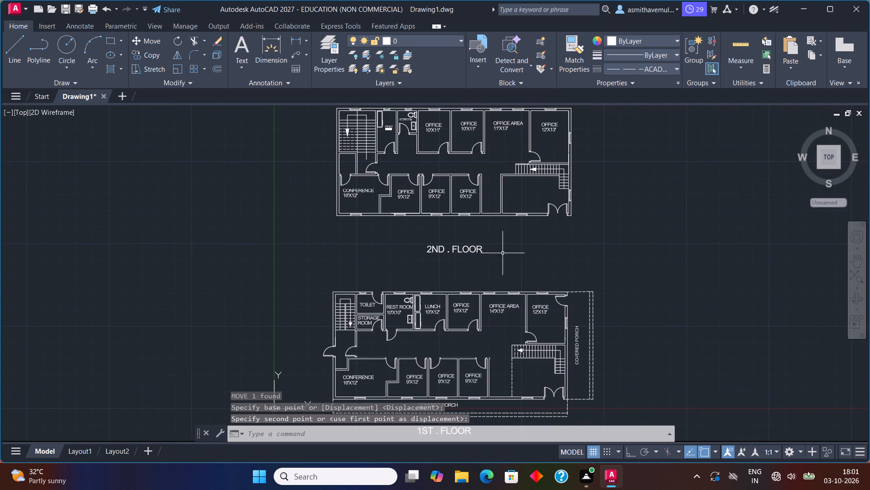
# Draw a three-sided dashed porch outline below the second-floor plan between its lower outer corners, with a bottom edge about 74'-6" long.
pyautogui.press('l')
pyautogui.press('Return')
pyautogui.scroll(1, 355, 237)
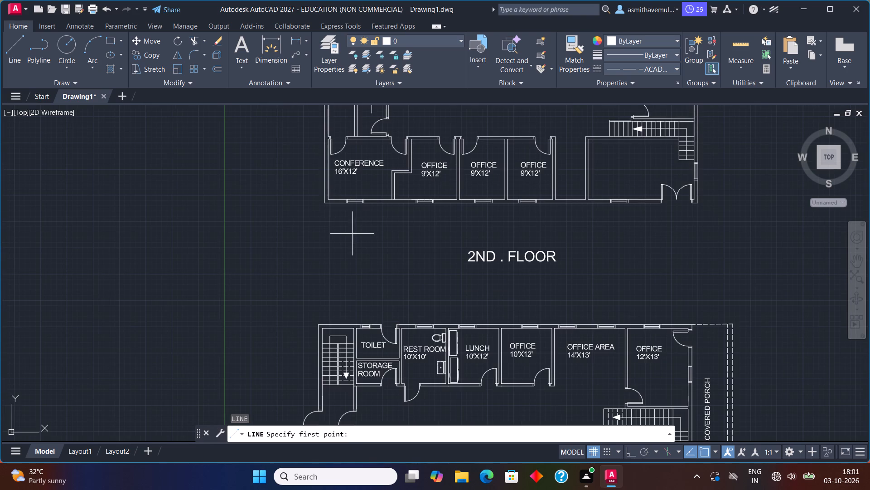
pyautogui.moveTo(326, 206); pyautogui.dragTo(325, 212)
pyautogui.click(325, 231)
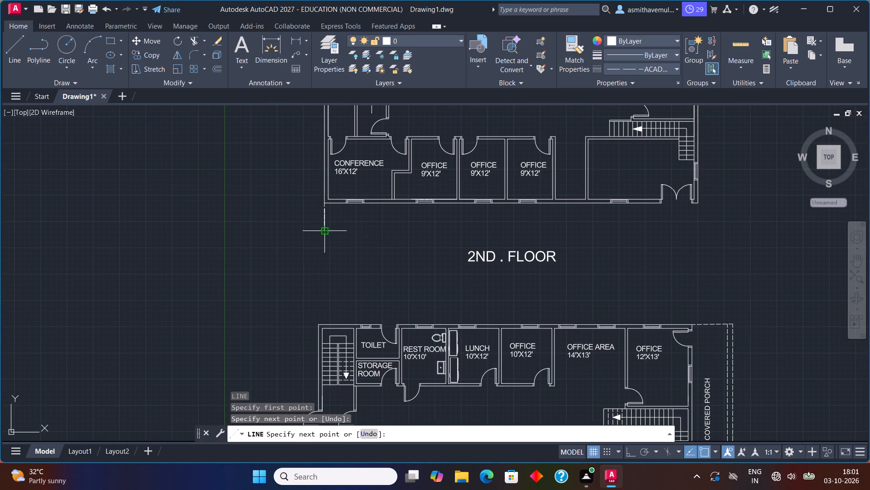
pyautogui.click(700, 231)
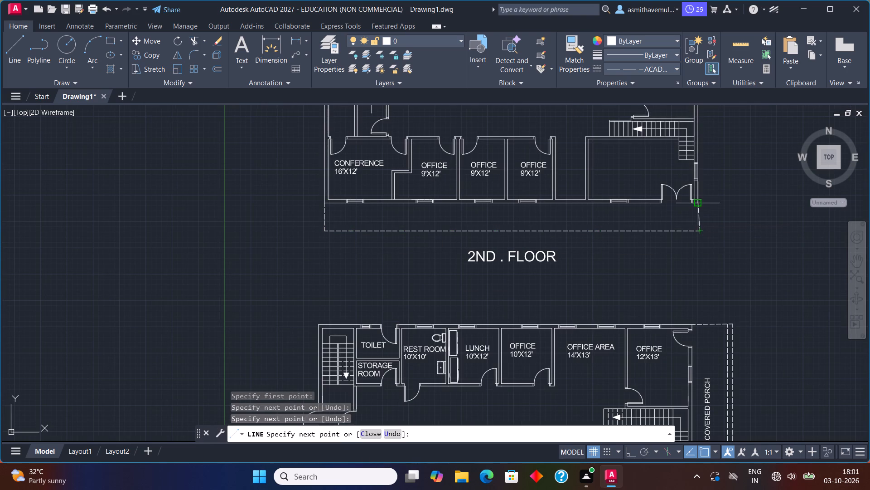
pyautogui.click(697, 206)
pyautogui.press('Escape')
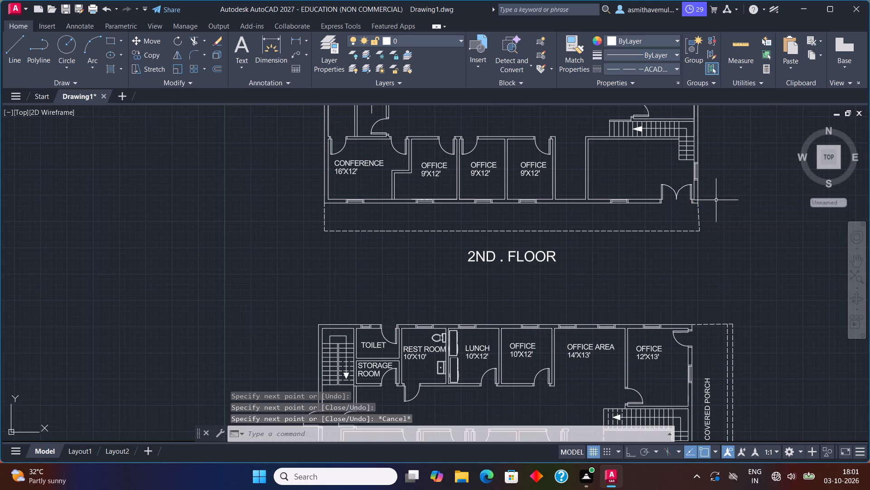
# Replace the slanted right edge of the second-floor porch outline with a vertical dashed line from the plan's lower-right corner to the bottom edge.
pyautogui.moveTo(711, 212); pyautogui.dragTo(664, 224, button='middle')
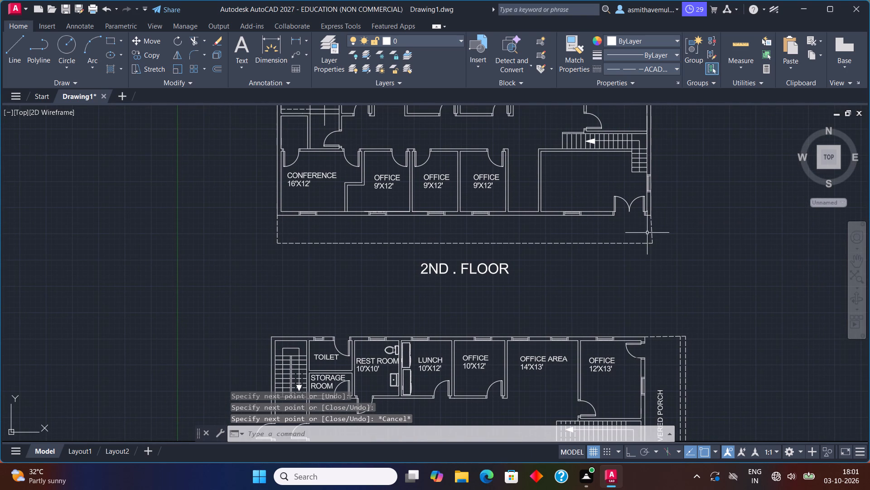
pyautogui.click(652, 230)
pyautogui.press('Delete')
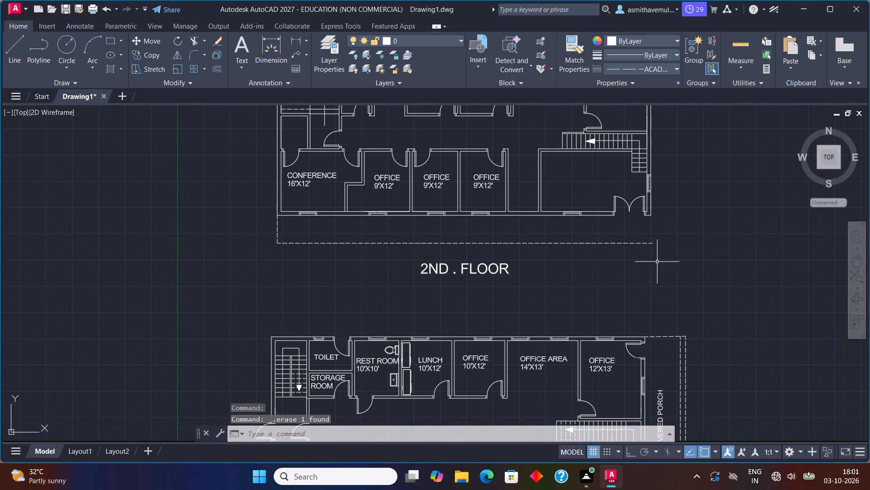
pyautogui.press('l')
pyautogui.press('Return')
pyautogui.scroll(1, 652, 209)
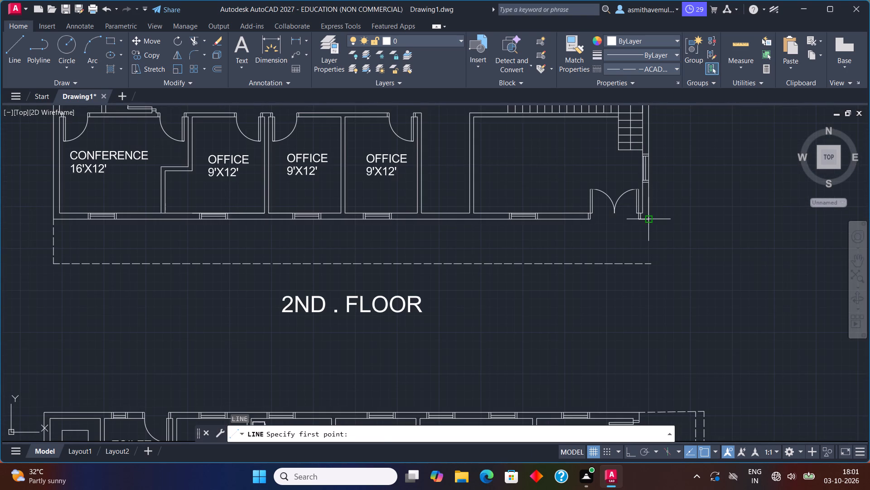
pyautogui.click(650, 217)
pyautogui.click(648, 263)
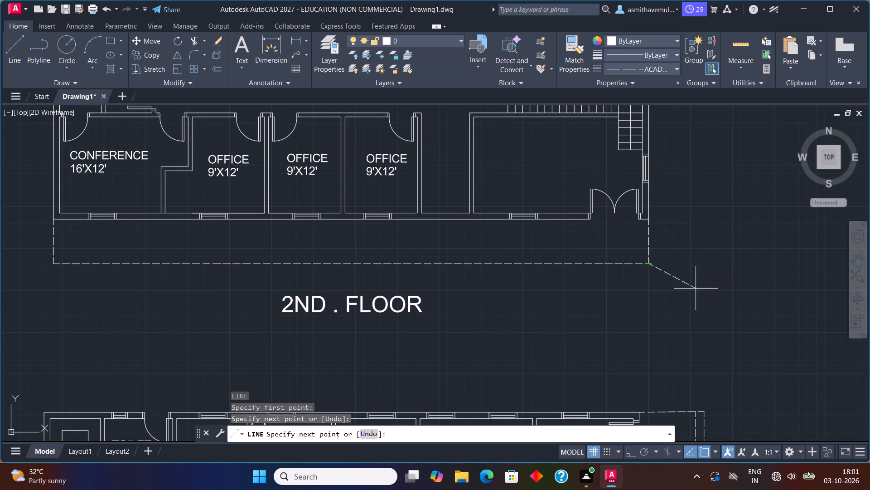
pyautogui.press('Escape')
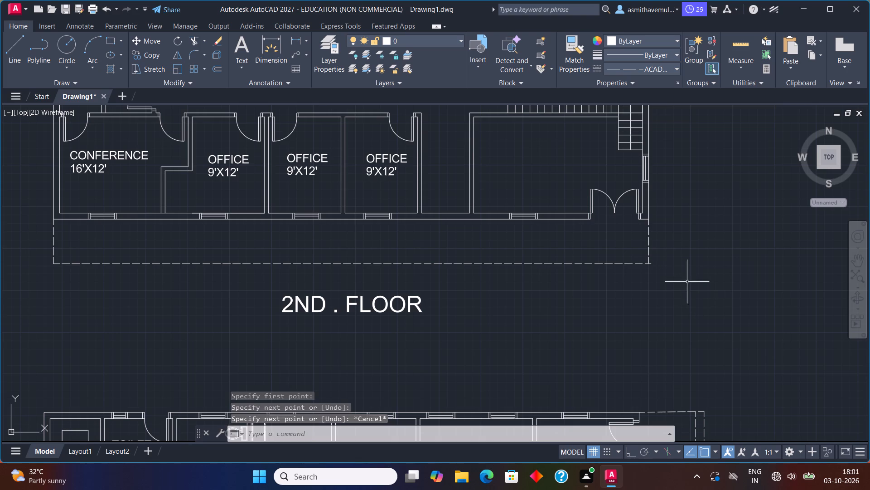
# Trim the short overhang of the second-floor porch outline's bottom dashed line beyond its right vertical edge.
pyautogui.write('TRIM')
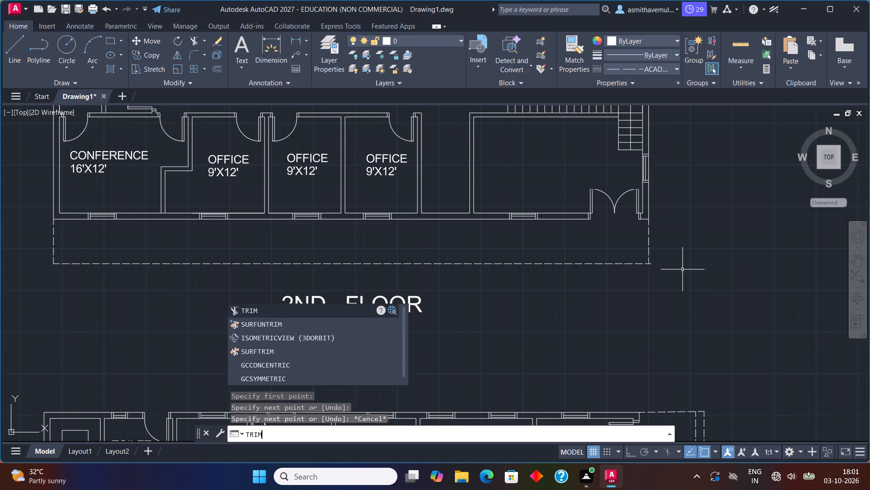
pyautogui.press('Return')
pyautogui.scroll(2, 651, 268)
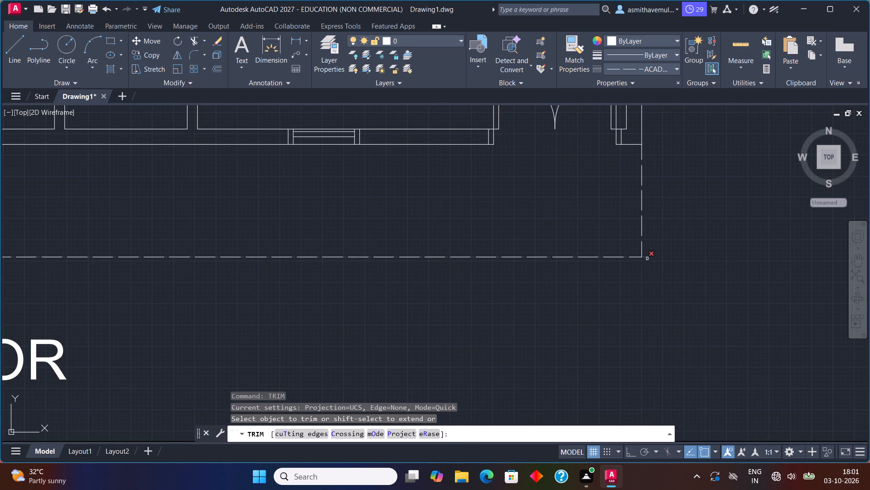
pyautogui.click(647, 258)
pyautogui.scroll(-3, 643, 283)
pyautogui.scroll(1, 633, 301)
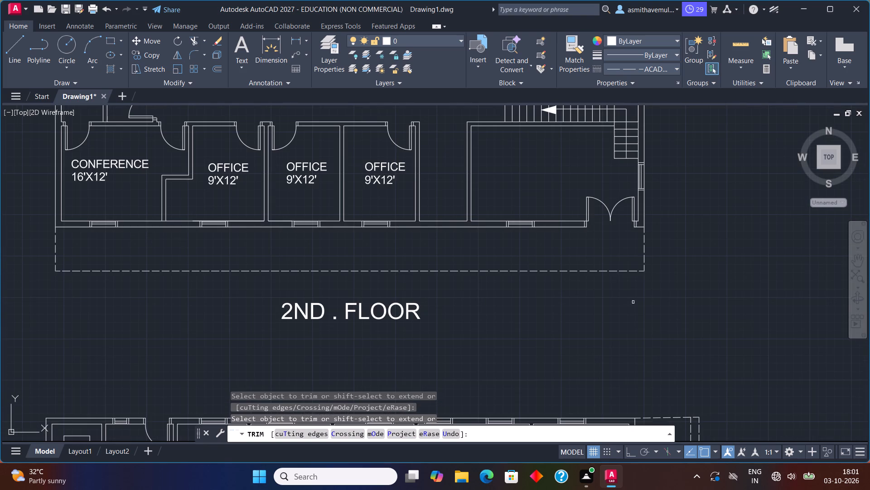
pyautogui.press('Escape')
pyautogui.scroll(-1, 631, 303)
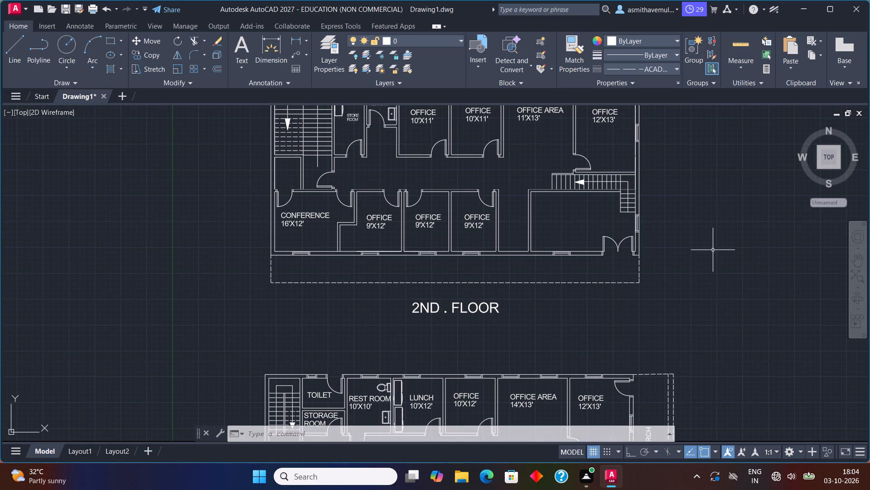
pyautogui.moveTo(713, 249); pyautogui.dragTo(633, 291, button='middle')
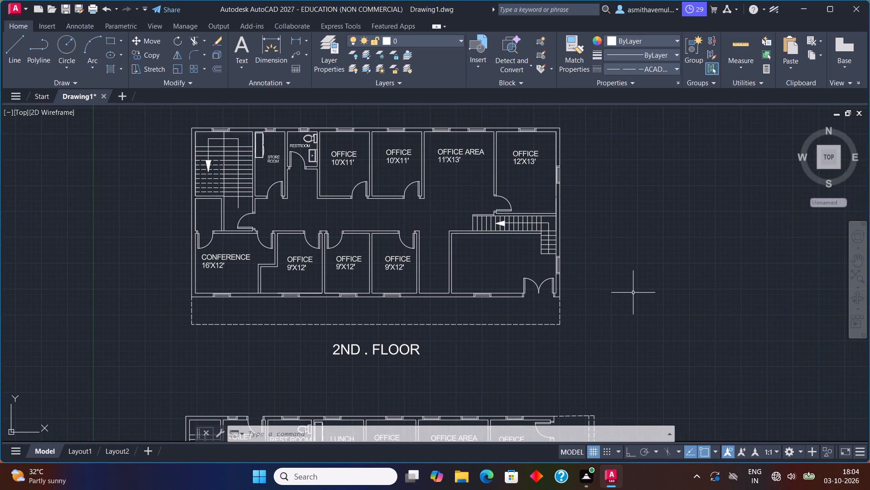
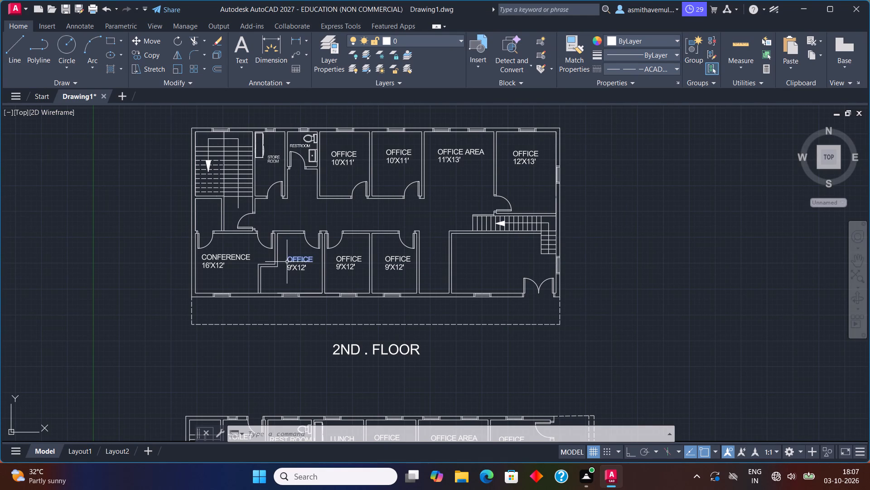
# Draw a three-sided dashed porch outline along the right side of the second-floor plan, from its lower-right to its upper-right corner.
pyautogui.press('l')
pyautogui.press('Return')
pyautogui.scroll(1, 516, 272)
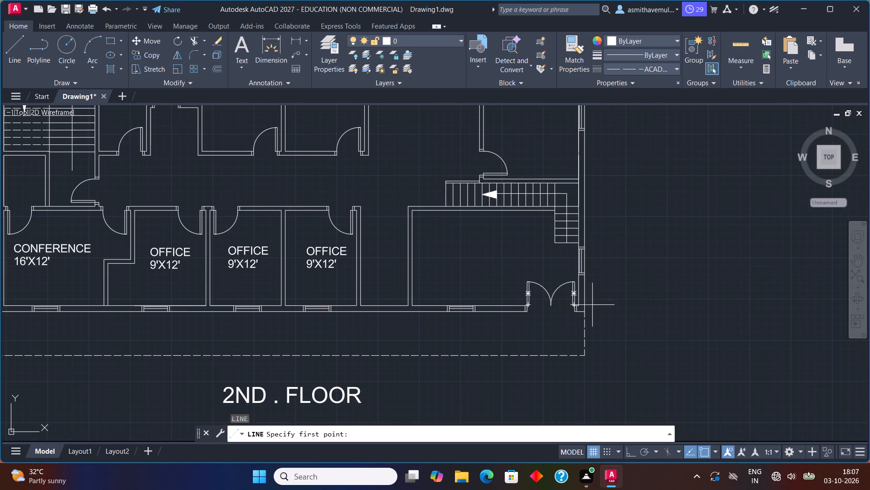
pyautogui.click(586, 314)
pyautogui.click(633, 314)
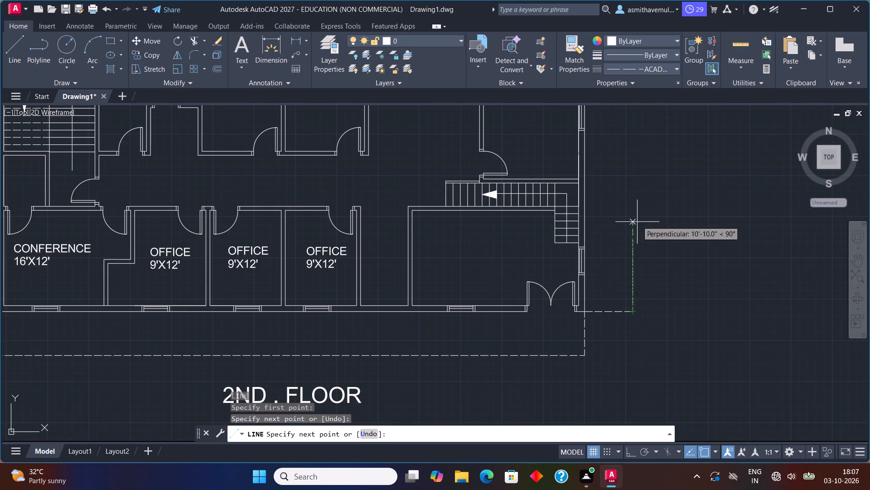
pyautogui.moveTo(634, 204); pyautogui.dragTo(621, 325, button='middle')
pyautogui.scroll(-1, 614, 293)
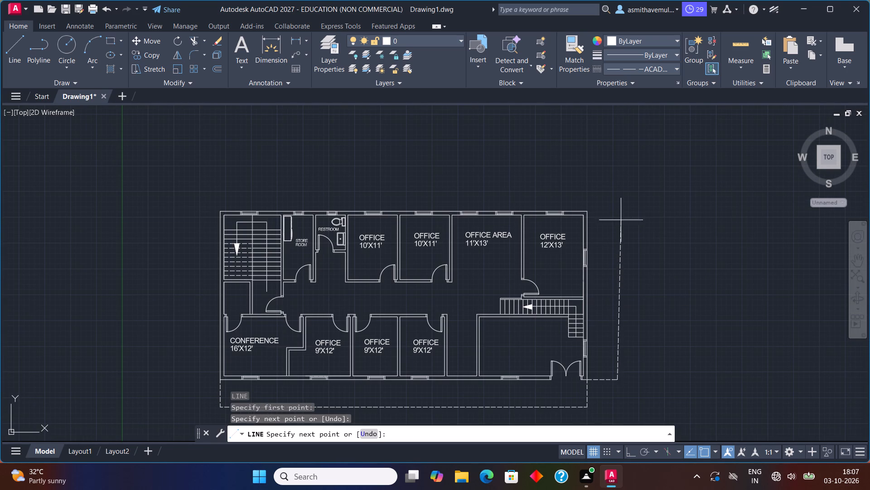
pyautogui.click(620, 210)
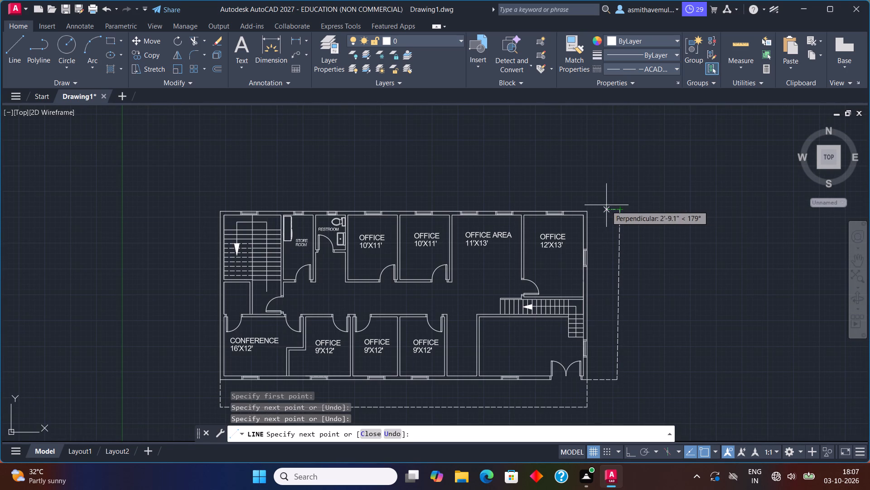
pyautogui.click(587, 214)
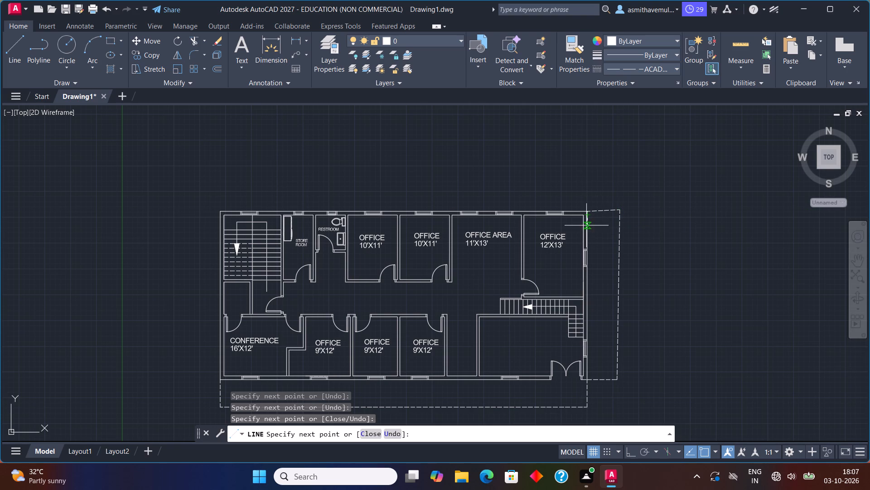
pyautogui.press('Escape')
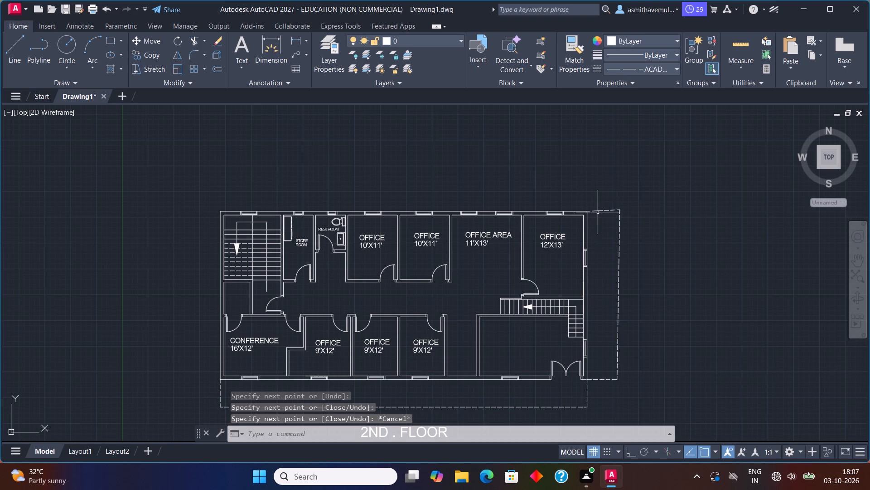
# Erase the slanted top edge of the second-floor plan's right-side porch outline.
pyautogui.click(598, 213)
pyautogui.press('Delete')
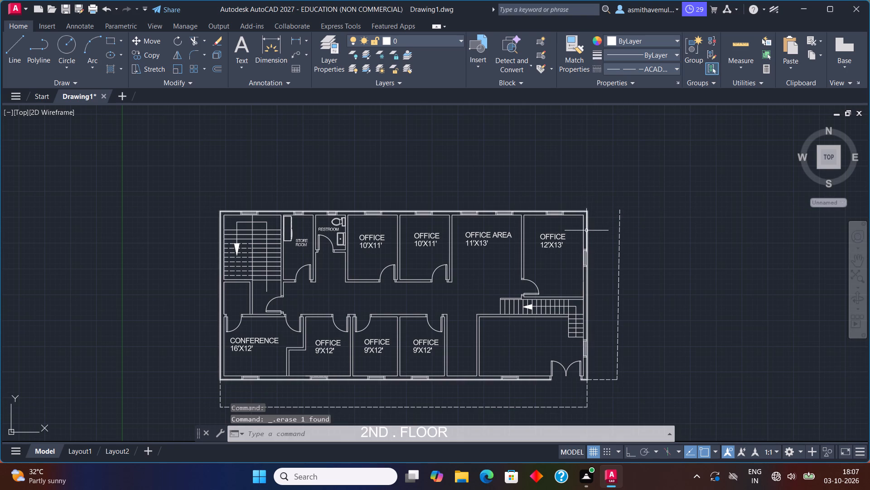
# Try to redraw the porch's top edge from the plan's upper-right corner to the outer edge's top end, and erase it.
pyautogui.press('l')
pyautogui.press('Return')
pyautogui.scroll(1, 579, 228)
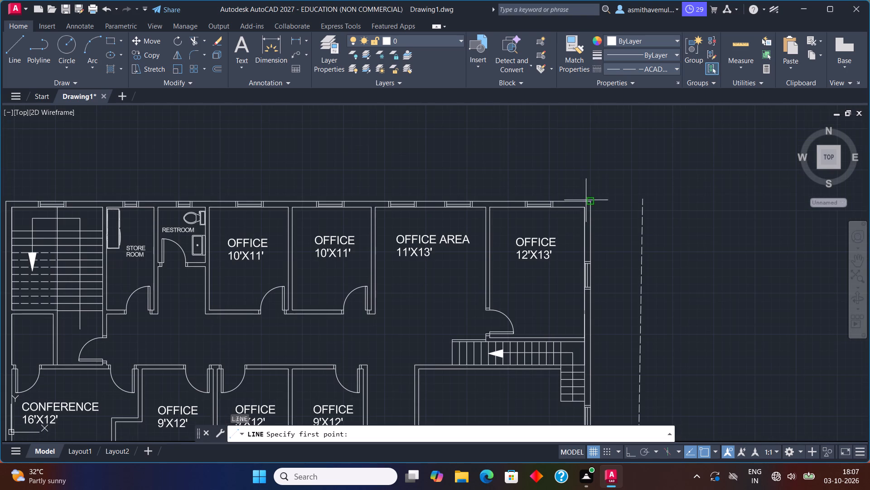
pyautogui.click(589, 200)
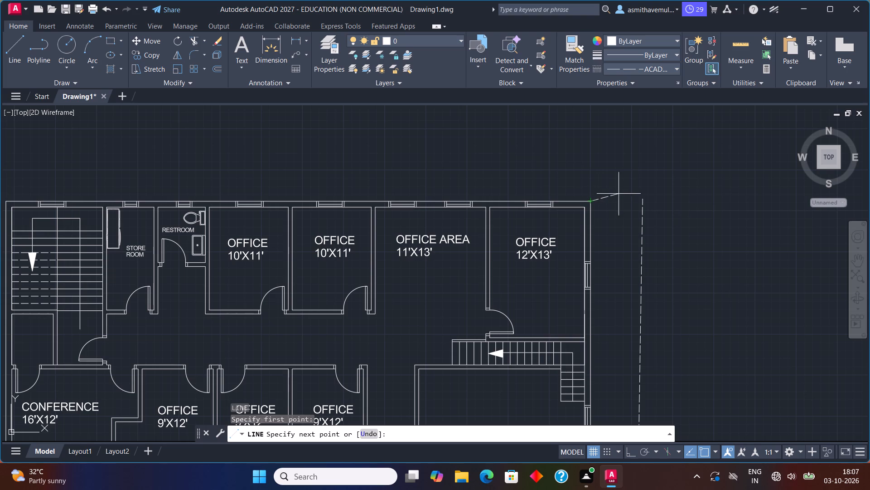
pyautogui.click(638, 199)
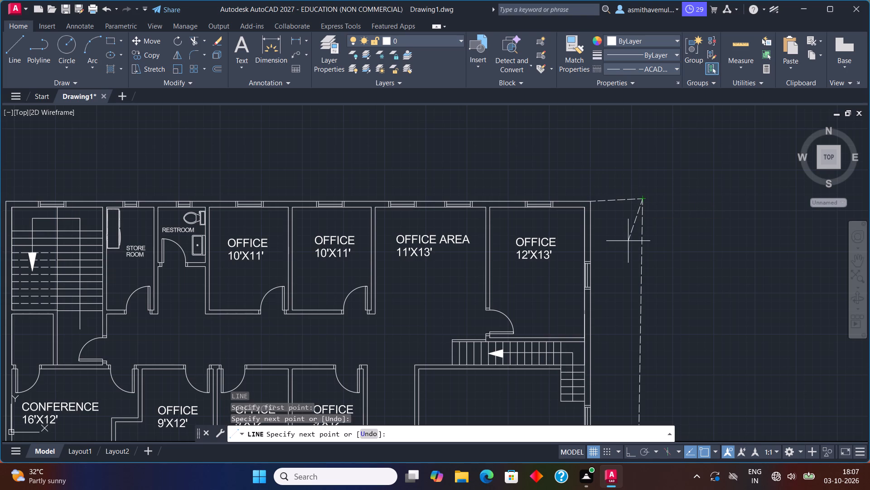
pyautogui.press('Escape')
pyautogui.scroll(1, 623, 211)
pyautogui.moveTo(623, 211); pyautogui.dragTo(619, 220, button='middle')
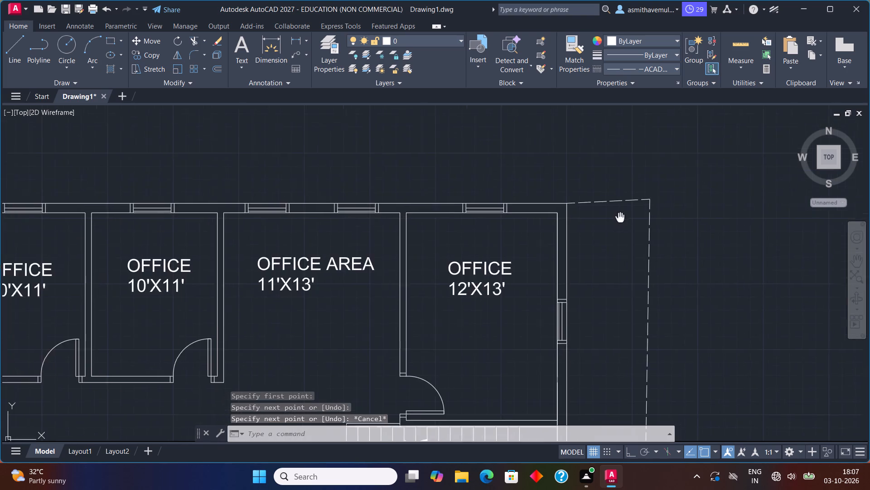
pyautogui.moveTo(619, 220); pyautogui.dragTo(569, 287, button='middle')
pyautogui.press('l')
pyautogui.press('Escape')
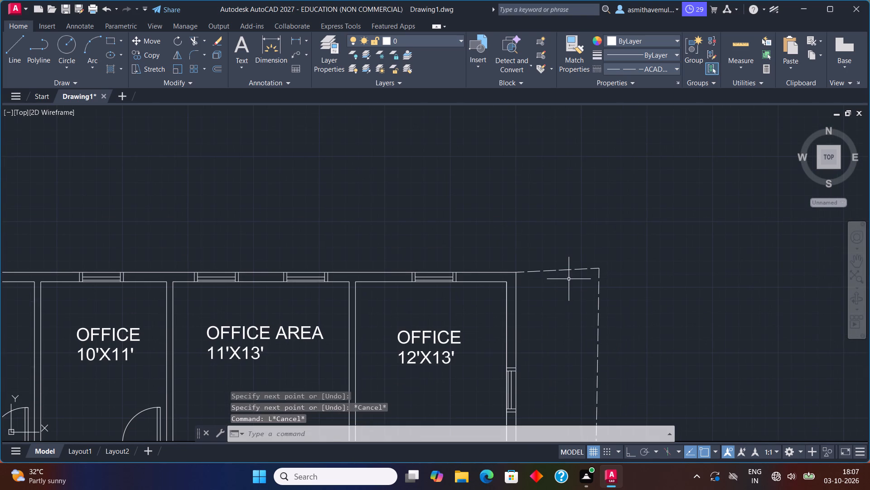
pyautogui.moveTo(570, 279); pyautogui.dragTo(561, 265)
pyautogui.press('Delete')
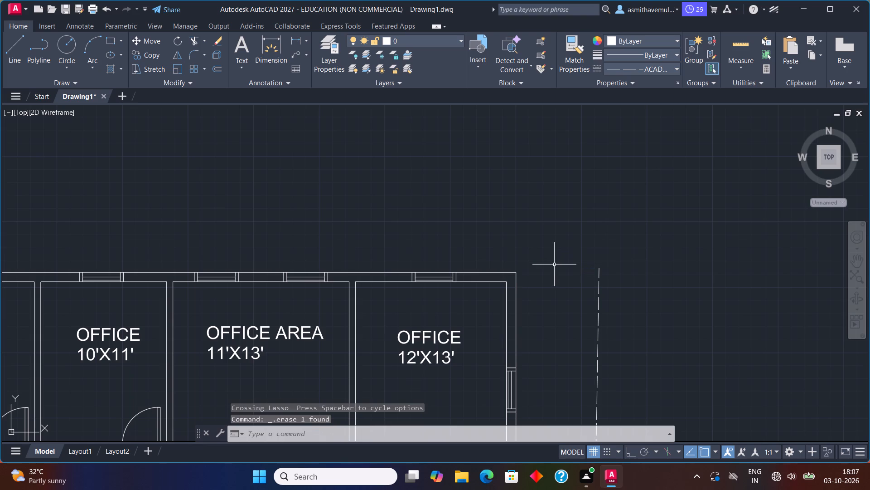
# Turn on Ortho mode to constrain lines to horizontal and vertical.
pyautogui.press('F8')
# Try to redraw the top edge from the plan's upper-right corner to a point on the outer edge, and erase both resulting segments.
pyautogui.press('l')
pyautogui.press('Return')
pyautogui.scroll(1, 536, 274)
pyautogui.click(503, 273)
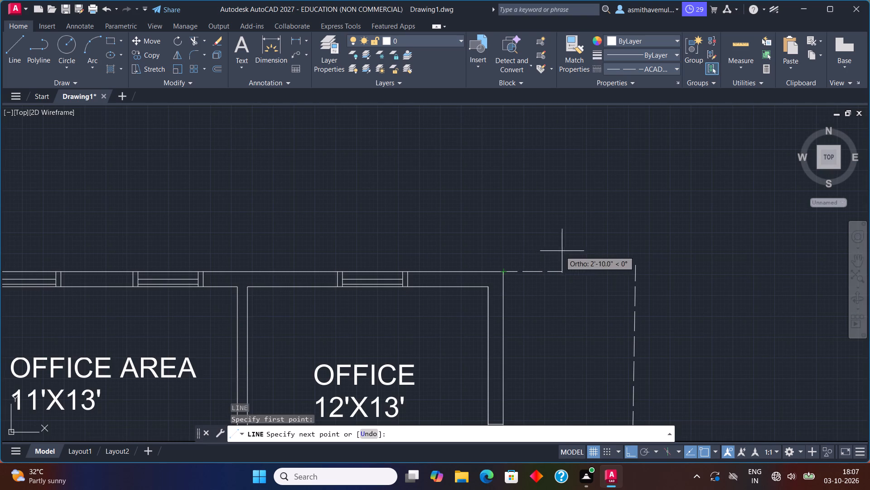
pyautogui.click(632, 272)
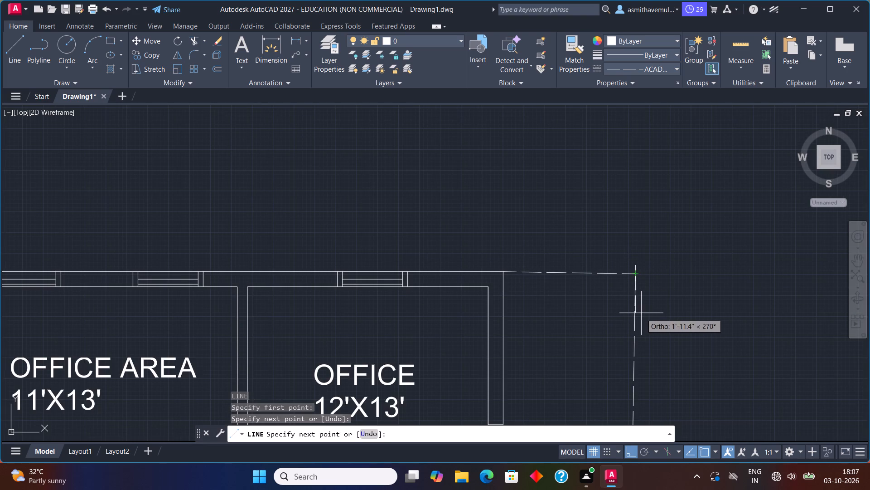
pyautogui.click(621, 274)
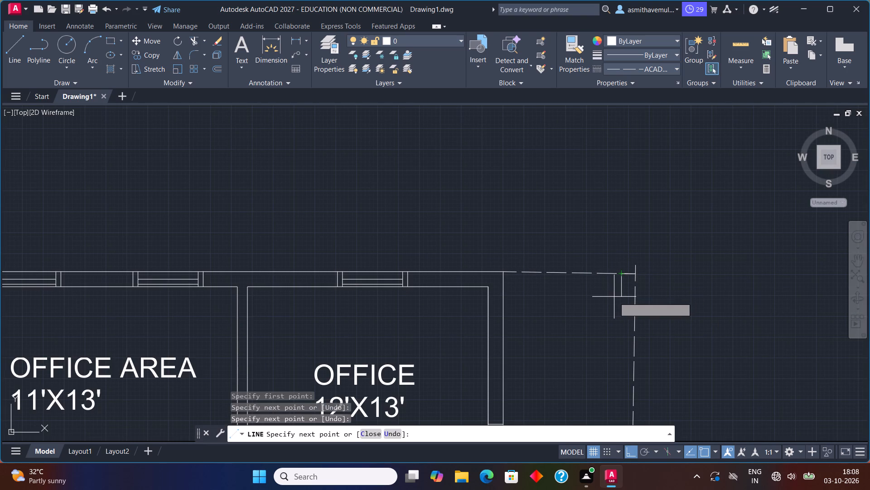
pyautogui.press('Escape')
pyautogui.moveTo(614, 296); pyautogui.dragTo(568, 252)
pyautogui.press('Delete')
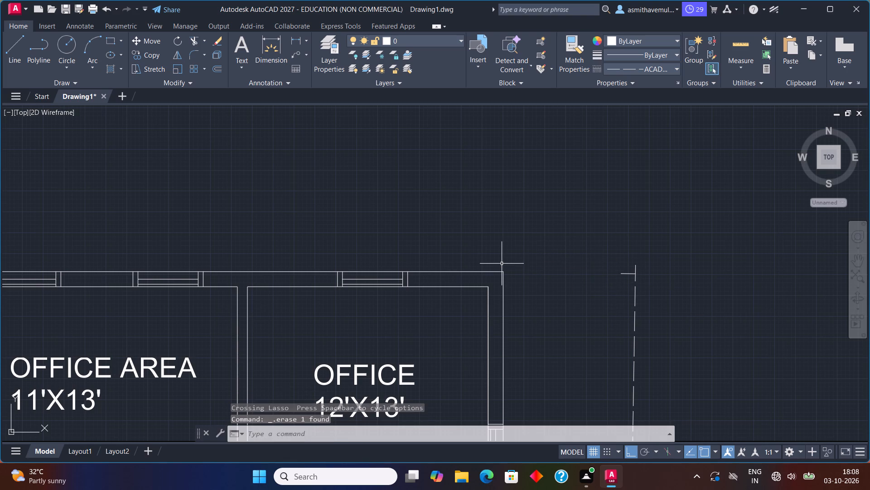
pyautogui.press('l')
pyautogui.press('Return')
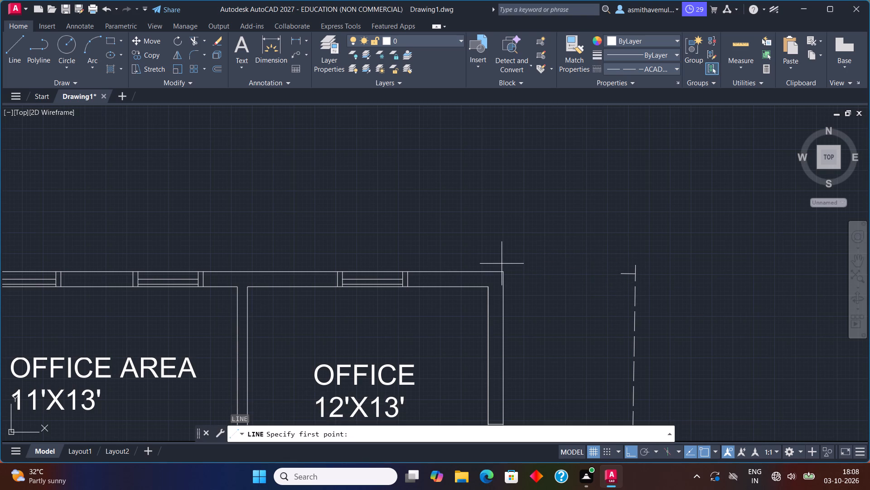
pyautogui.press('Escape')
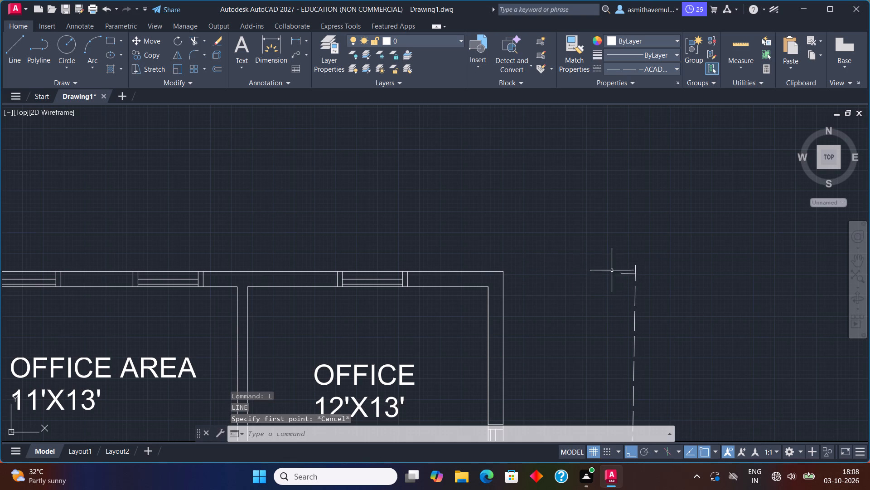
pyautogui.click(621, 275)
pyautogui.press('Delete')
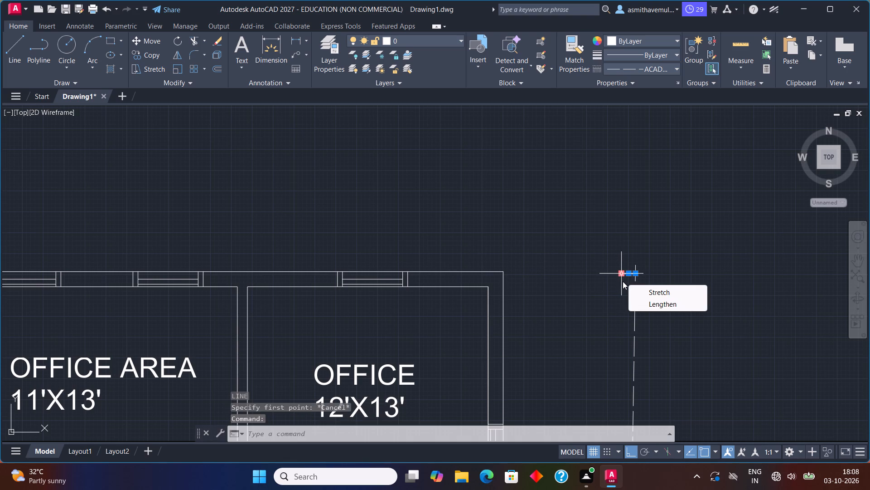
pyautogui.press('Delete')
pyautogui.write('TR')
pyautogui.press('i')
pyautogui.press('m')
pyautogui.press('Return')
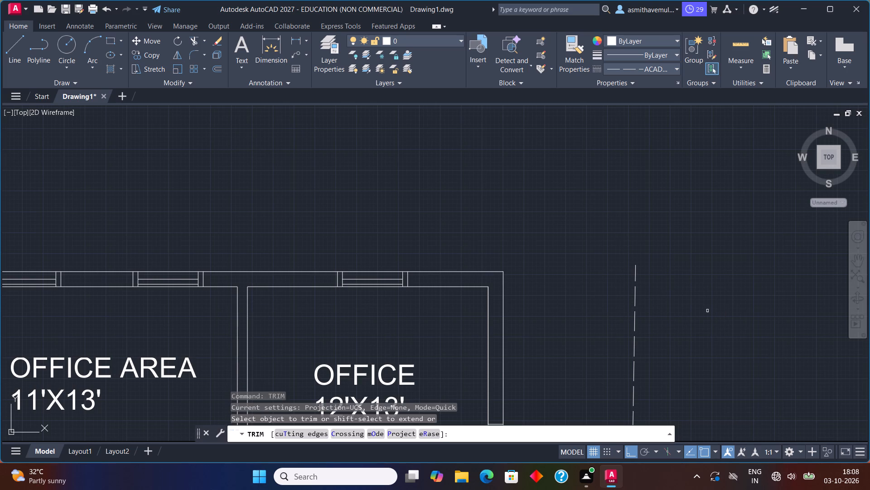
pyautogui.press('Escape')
# Draw a horizontal dashed top edge from the second-floor plan's upper-right corner to the right-side porch's outer edge.
pyautogui.press('l')
pyautogui.press('Return')
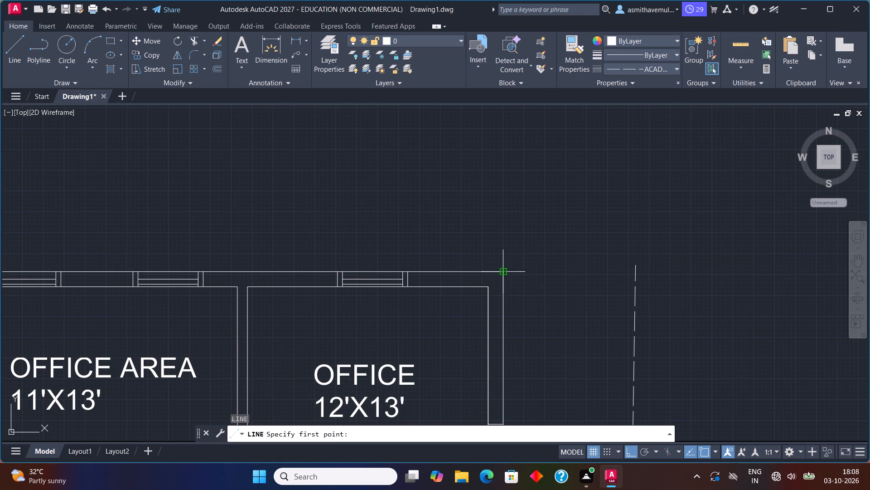
pyautogui.click(506, 274)
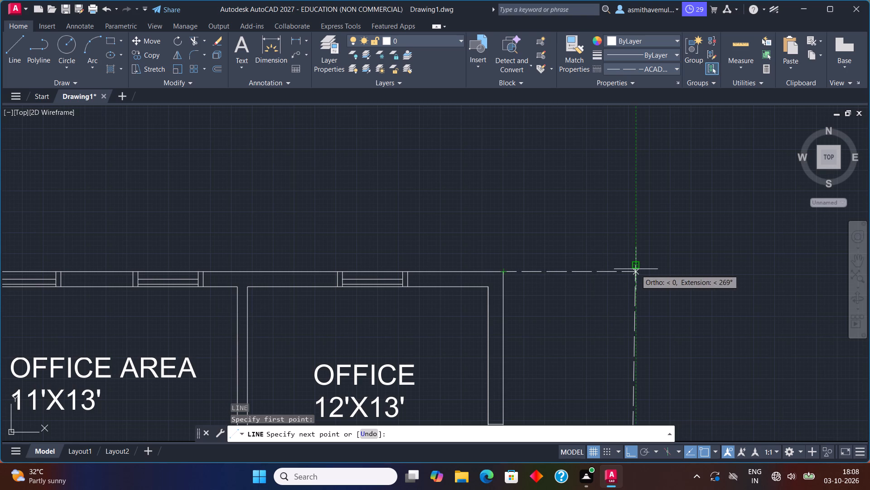
pyautogui.click(637, 272)
pyautogui.press('Escape')
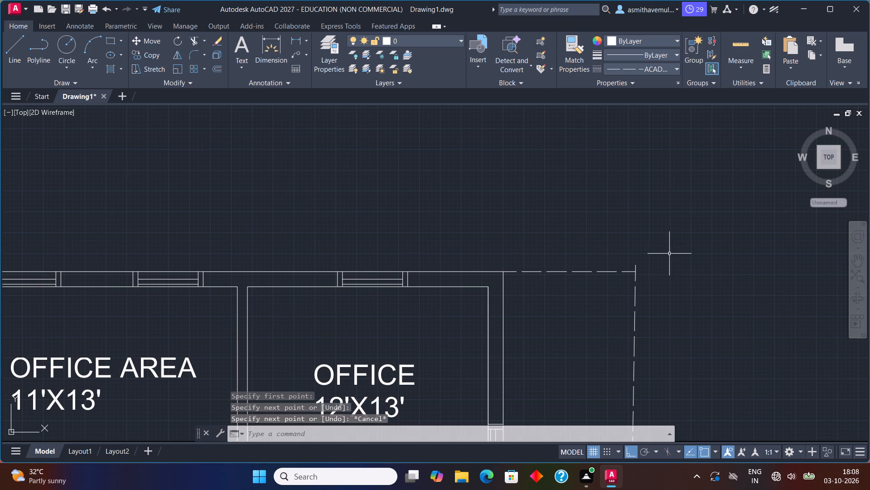
# Trim the short overhang of the right-side porch's outer edge above its horizontal top edge.
pyautogui.write('TRIM')
pyautogui.press('Return')
pyautogui.scroll(-4, 575, 7)
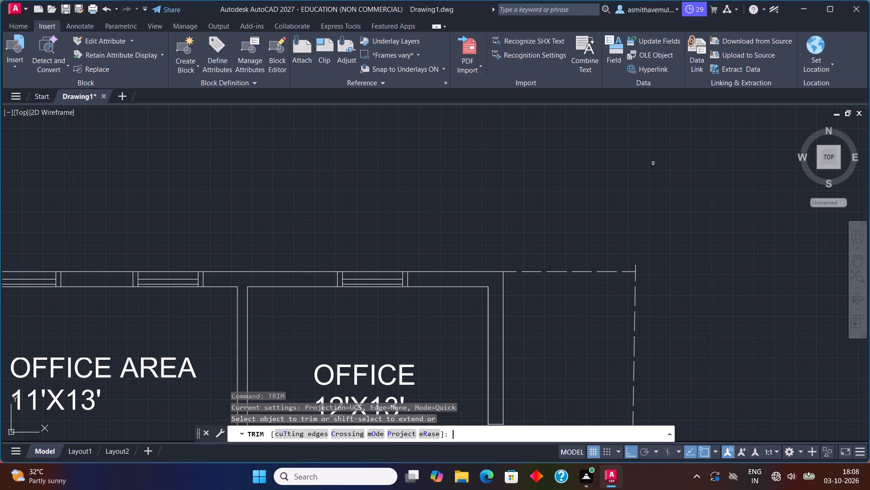
pyautogui.scroll(1, 645, 308)
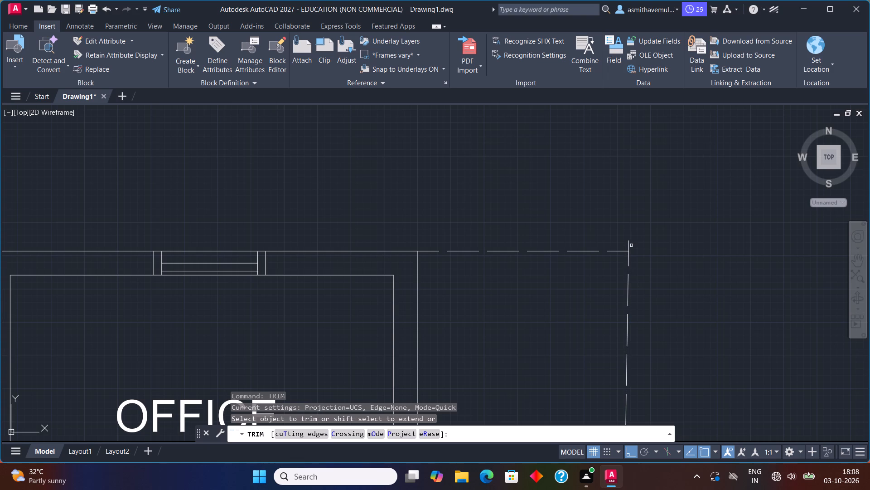
pyautogui.click(627, 246)
pyautogui.press('Escape')
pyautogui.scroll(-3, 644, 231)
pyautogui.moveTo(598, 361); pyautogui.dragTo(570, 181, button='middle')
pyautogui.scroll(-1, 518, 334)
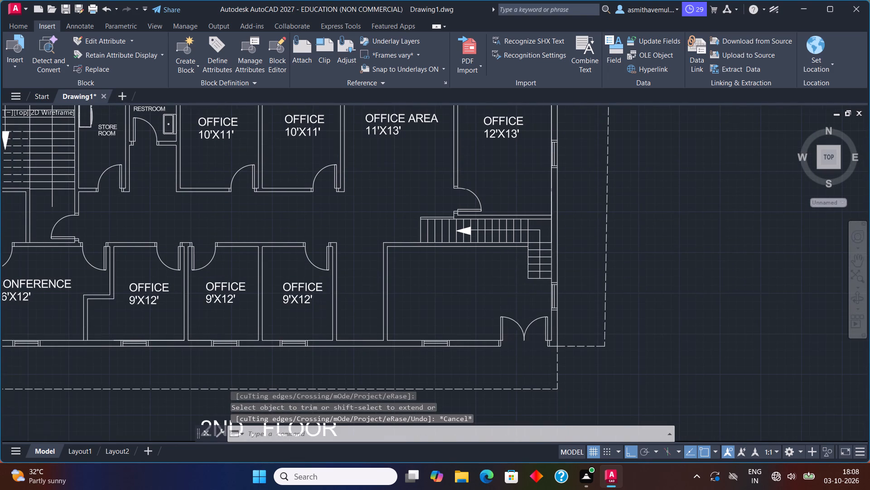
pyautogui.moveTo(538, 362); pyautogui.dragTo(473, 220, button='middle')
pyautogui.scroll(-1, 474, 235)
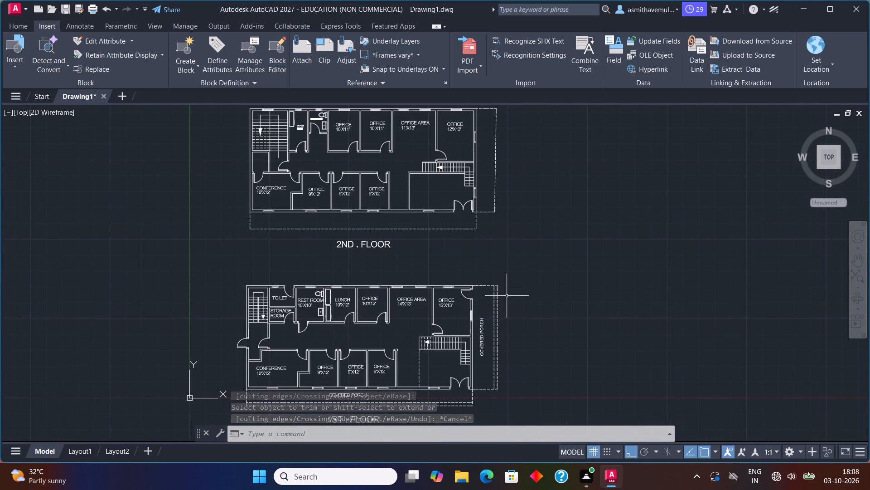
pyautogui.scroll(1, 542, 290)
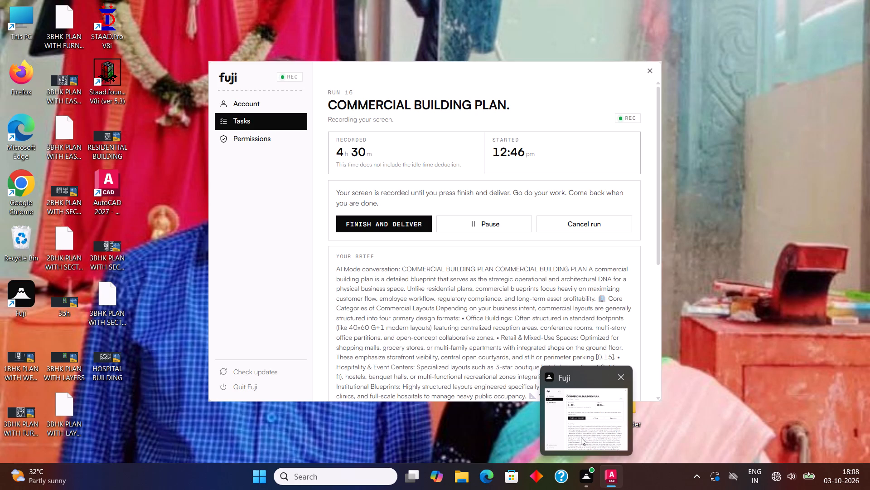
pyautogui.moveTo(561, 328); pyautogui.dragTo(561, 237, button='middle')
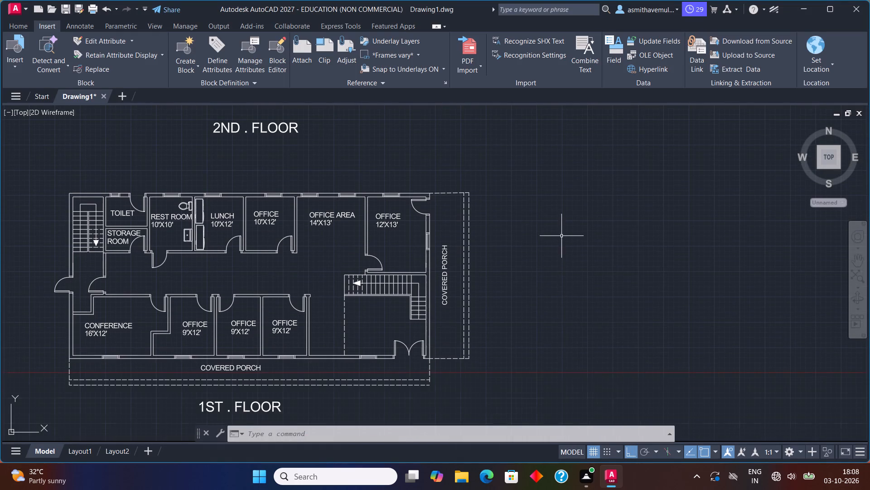
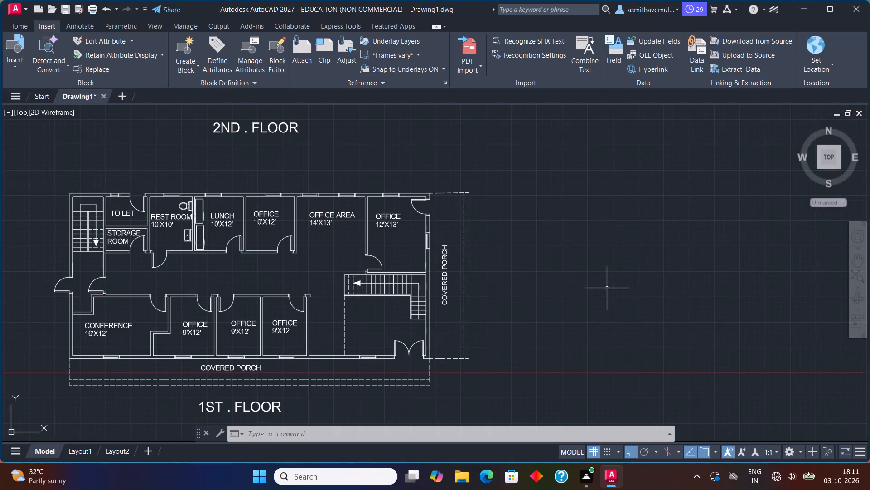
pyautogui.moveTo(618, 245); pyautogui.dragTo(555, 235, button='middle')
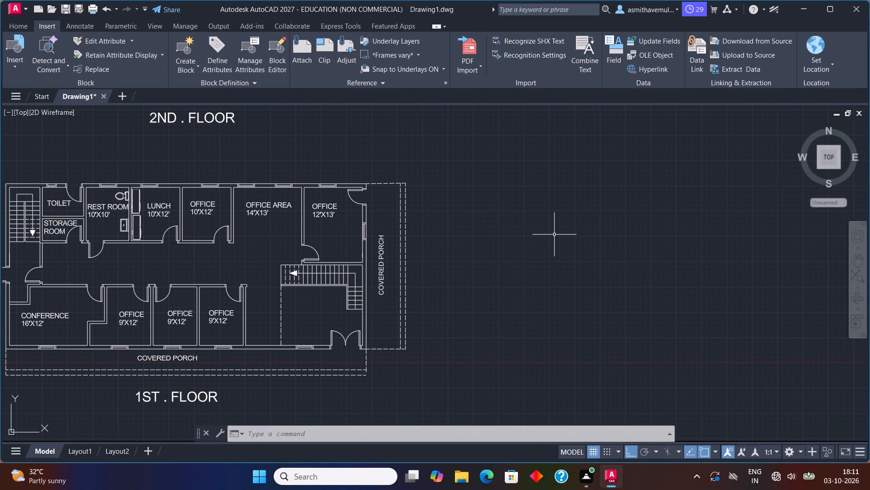
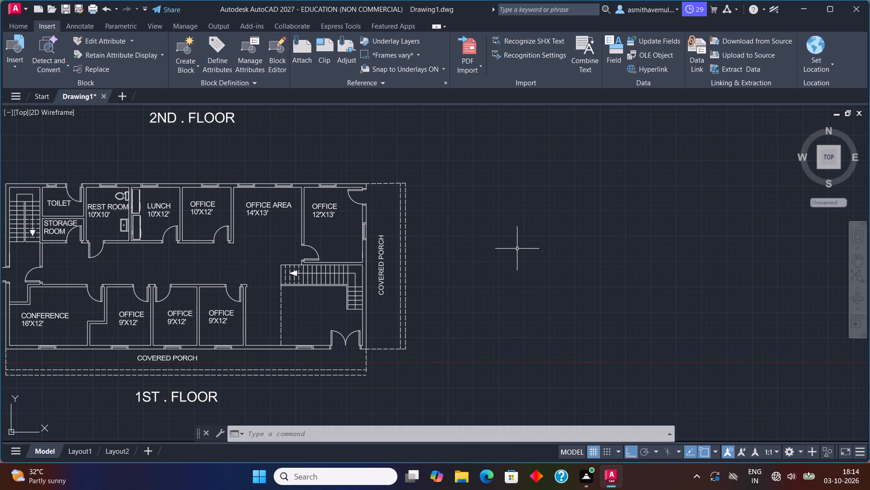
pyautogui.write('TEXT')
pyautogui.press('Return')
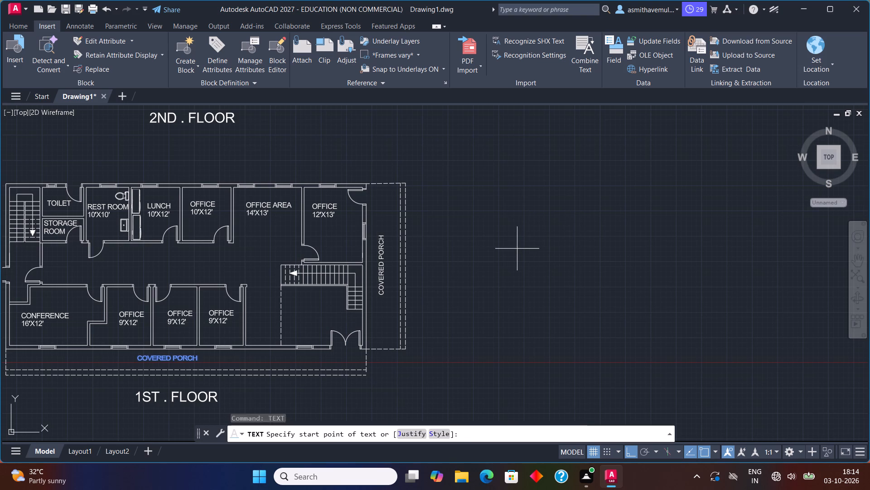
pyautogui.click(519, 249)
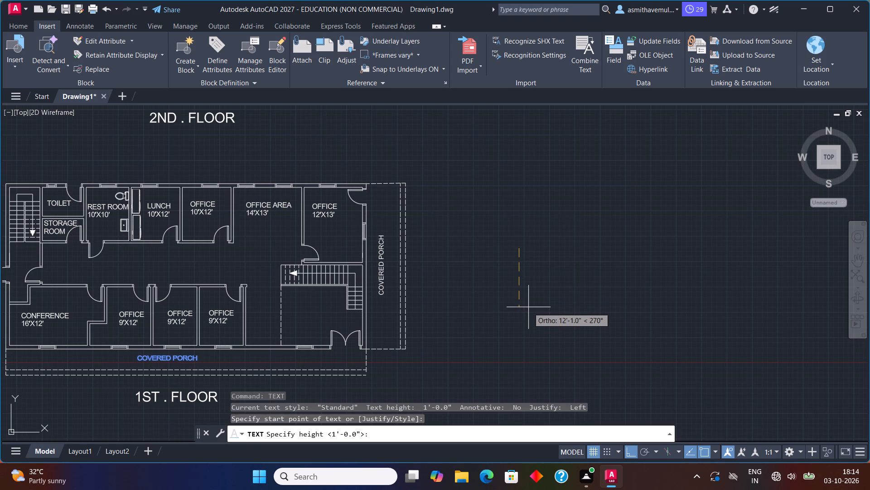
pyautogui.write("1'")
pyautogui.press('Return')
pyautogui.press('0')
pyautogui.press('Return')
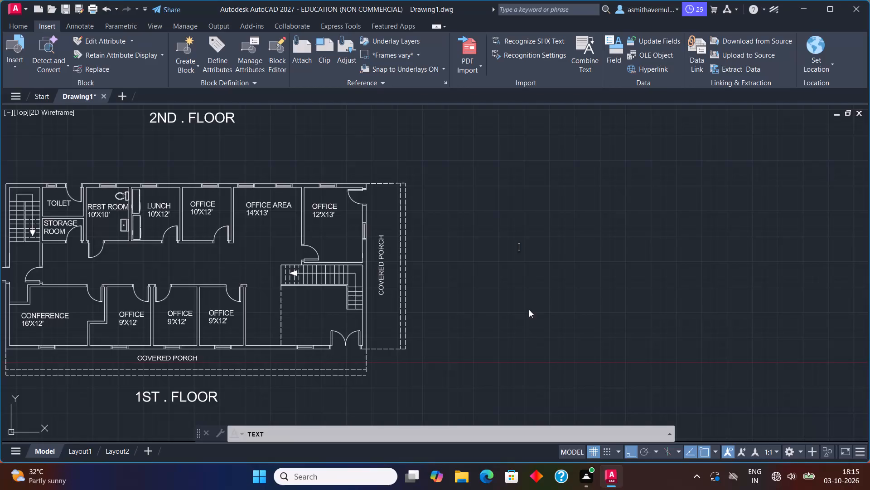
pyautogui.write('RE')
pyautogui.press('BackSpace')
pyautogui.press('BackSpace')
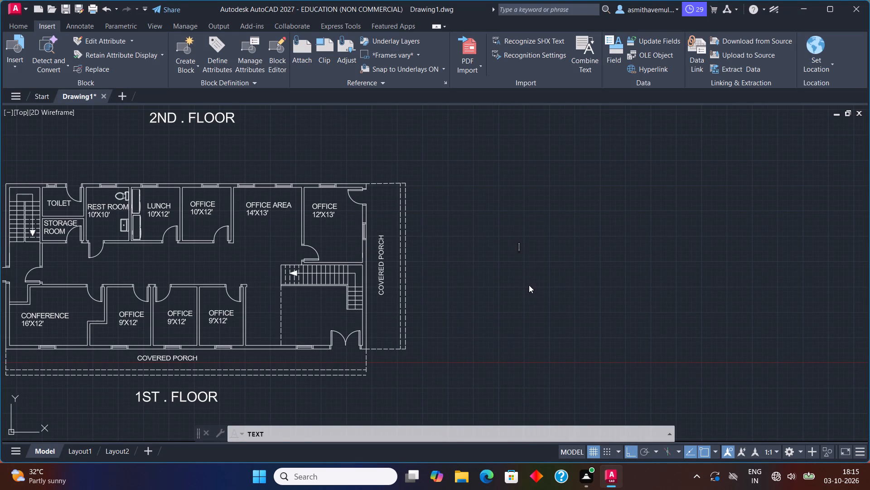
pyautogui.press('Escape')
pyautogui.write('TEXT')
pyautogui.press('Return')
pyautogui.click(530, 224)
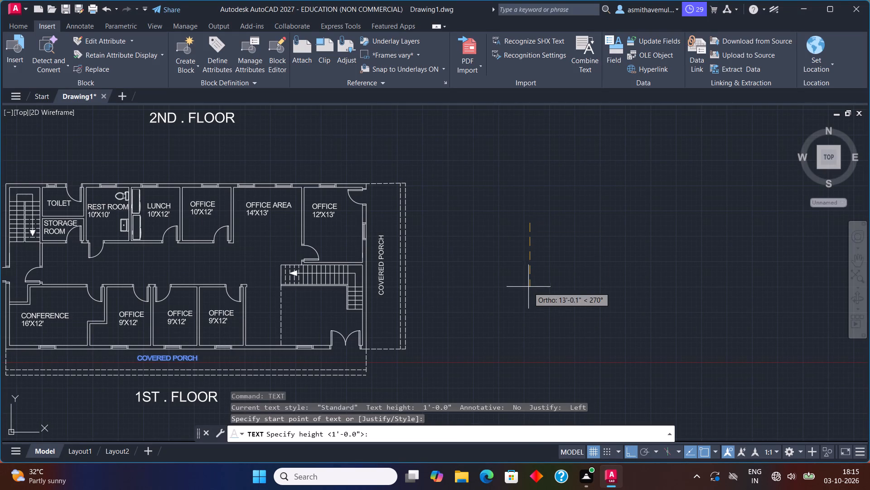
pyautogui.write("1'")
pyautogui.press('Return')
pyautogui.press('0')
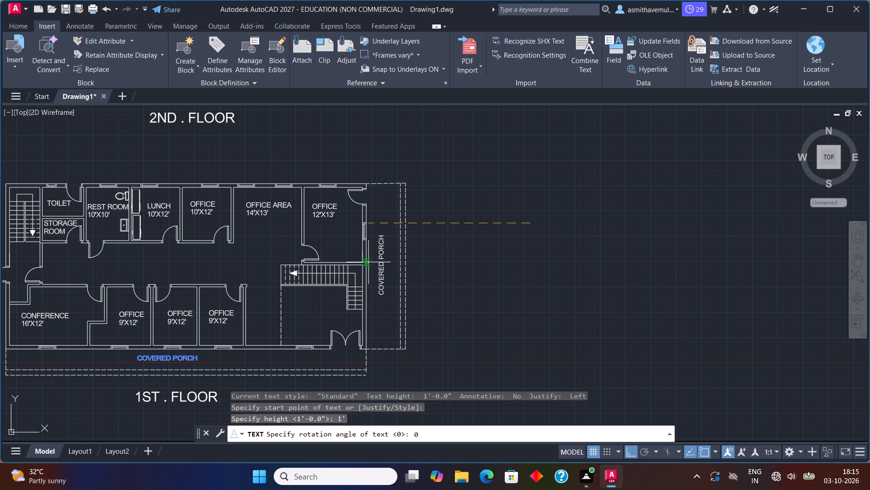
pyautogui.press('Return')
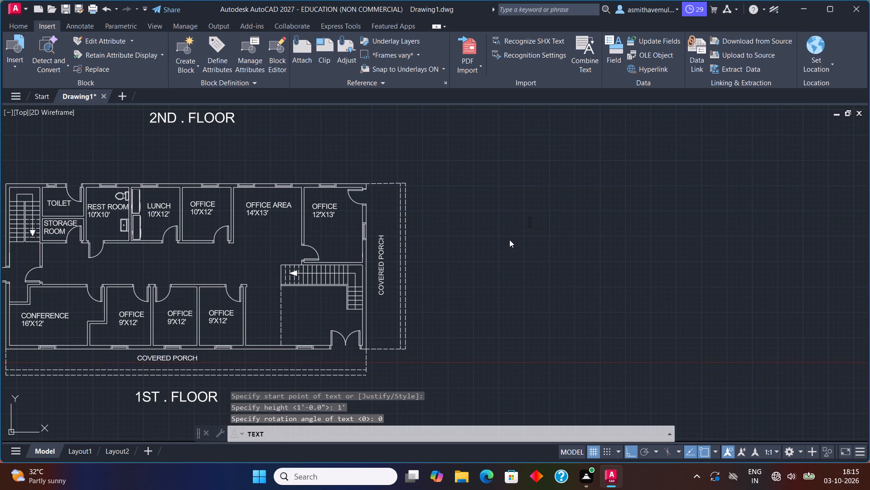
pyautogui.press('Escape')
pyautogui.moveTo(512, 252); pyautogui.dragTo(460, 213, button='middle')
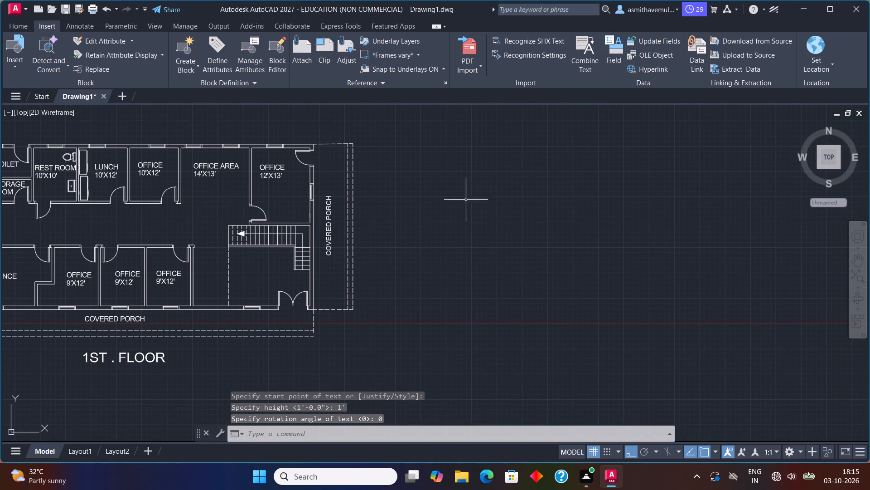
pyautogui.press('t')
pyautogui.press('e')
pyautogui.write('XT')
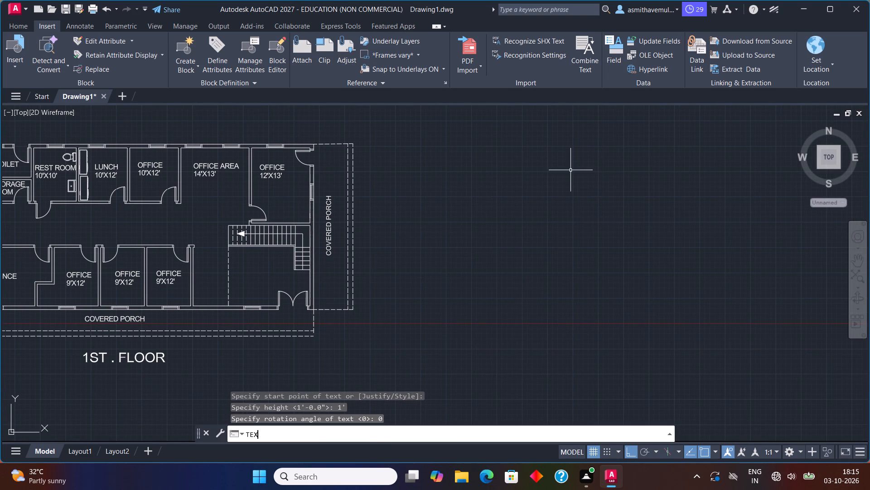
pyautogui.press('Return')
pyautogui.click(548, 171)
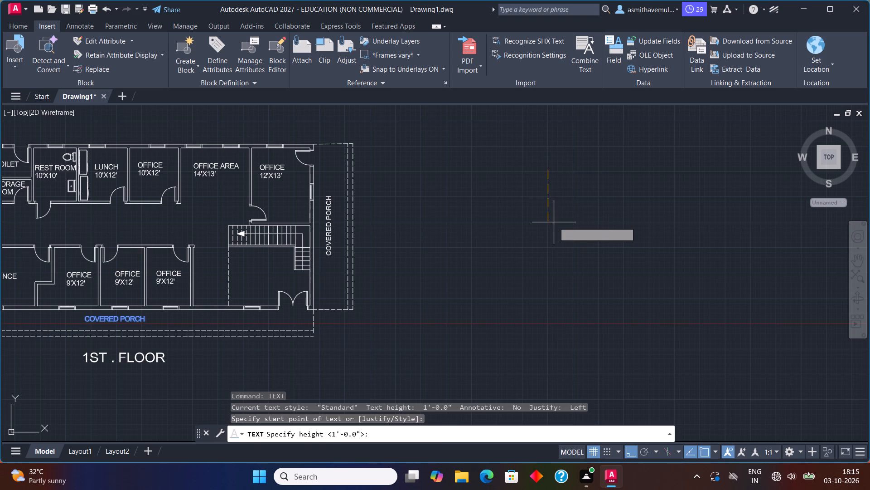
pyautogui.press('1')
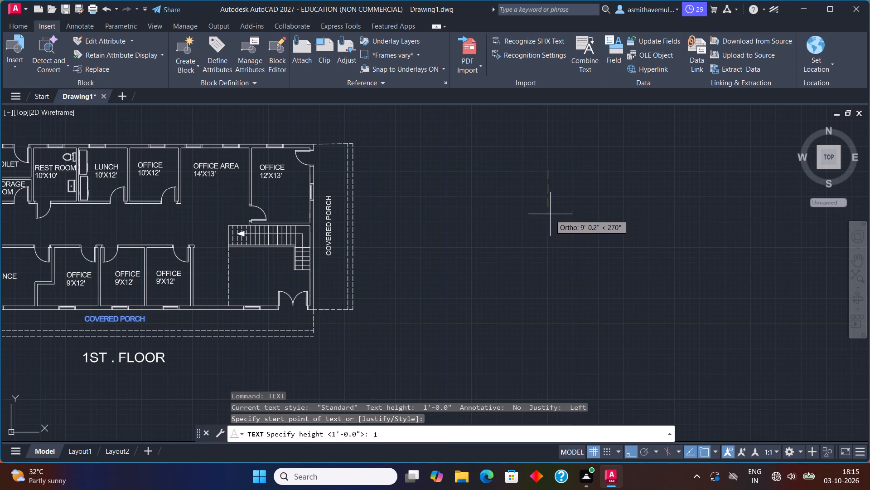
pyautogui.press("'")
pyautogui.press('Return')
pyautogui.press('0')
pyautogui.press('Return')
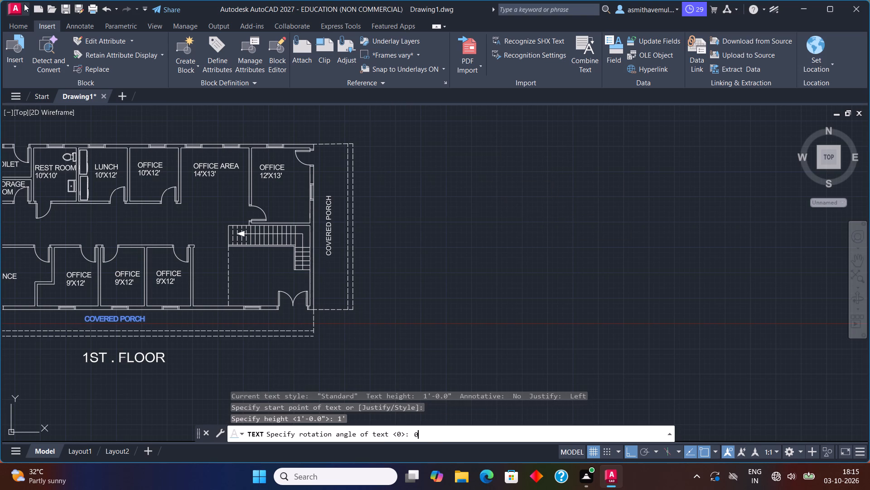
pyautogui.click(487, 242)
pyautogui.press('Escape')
# Write a two-line label, 1' high at 0° rotation, in the empty space east of the first-floor plan: RECEPTION, with a size line starting 7'X.
pyautogui.press('t')
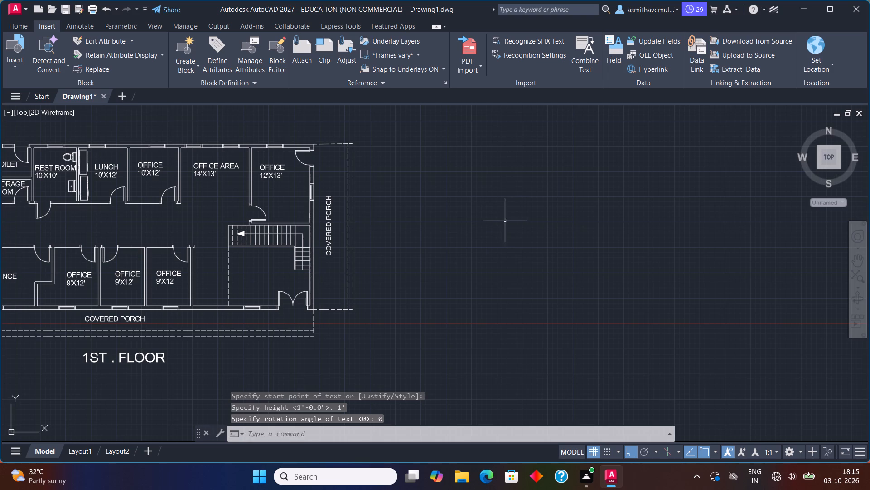
pyautogui.press('e')
pyautogui.press('x')
pyautogui.press('t')
pyautogui.press('Return')
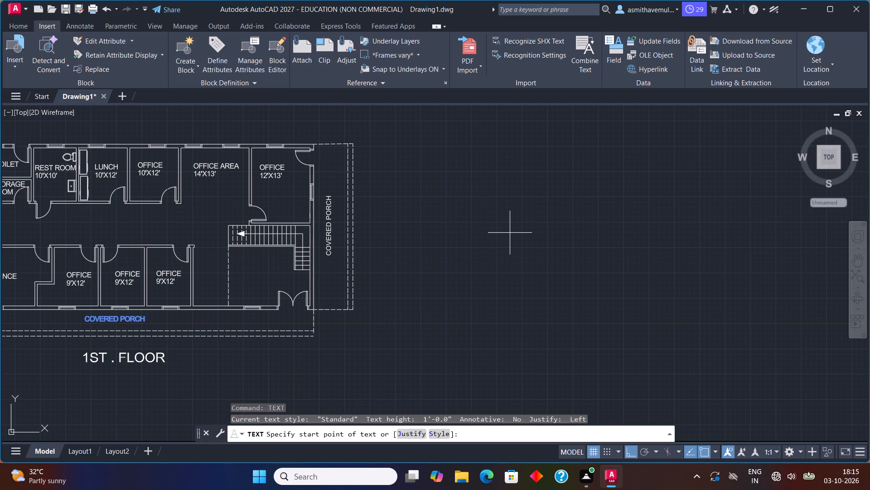
pyautogui.click(509, 226)
pyautogui.press('1')
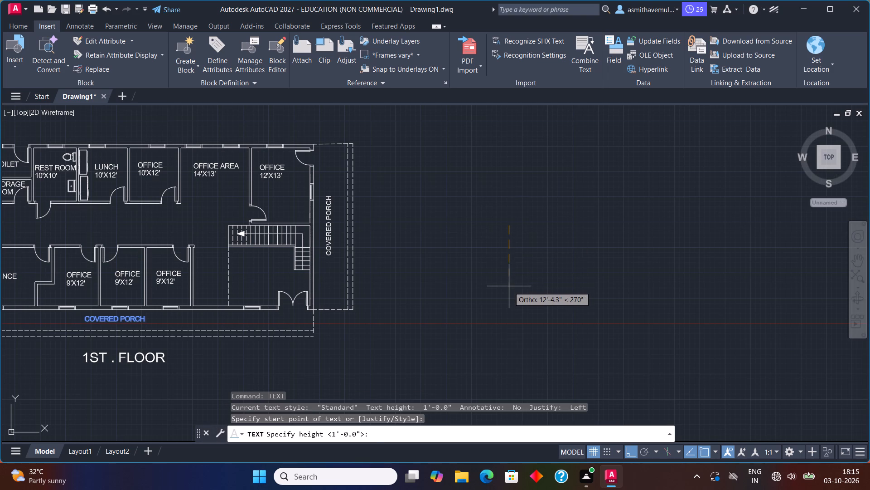
pyautogui.press("'")
pyautogui.press('Return')
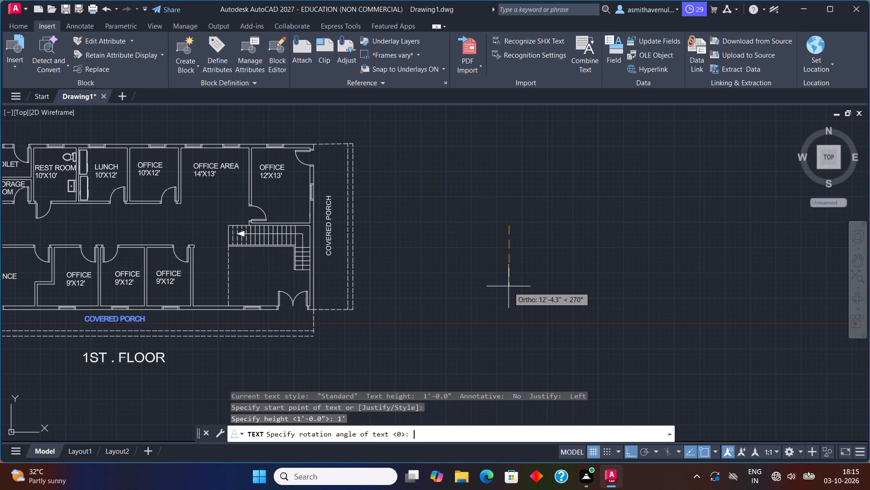
pyautogui.press('0')
pyautogui.press('Return')
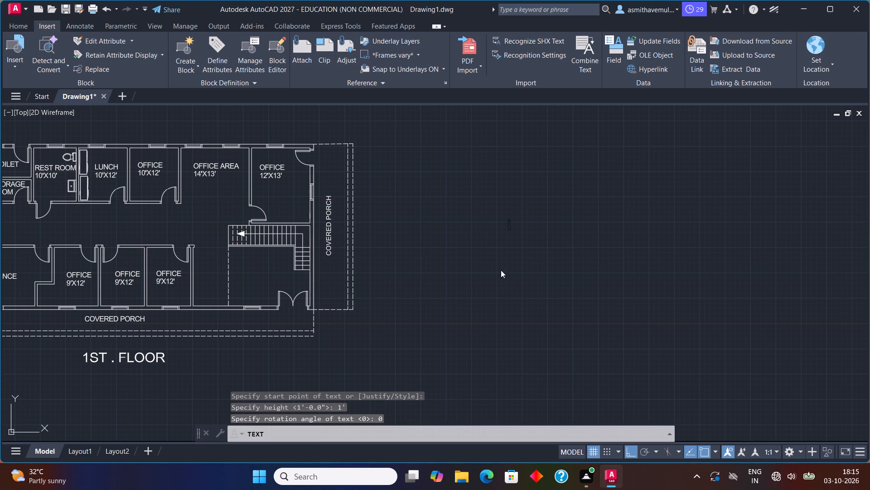
pyautogui.click(495, 259)
pyautogui.write('RECE')
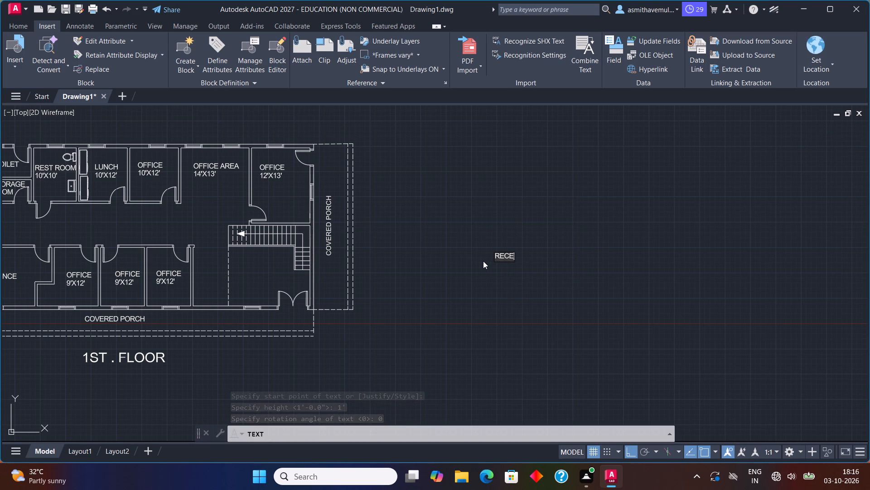
pyautogui.press('o')
pyautogui.press('BackSpace')
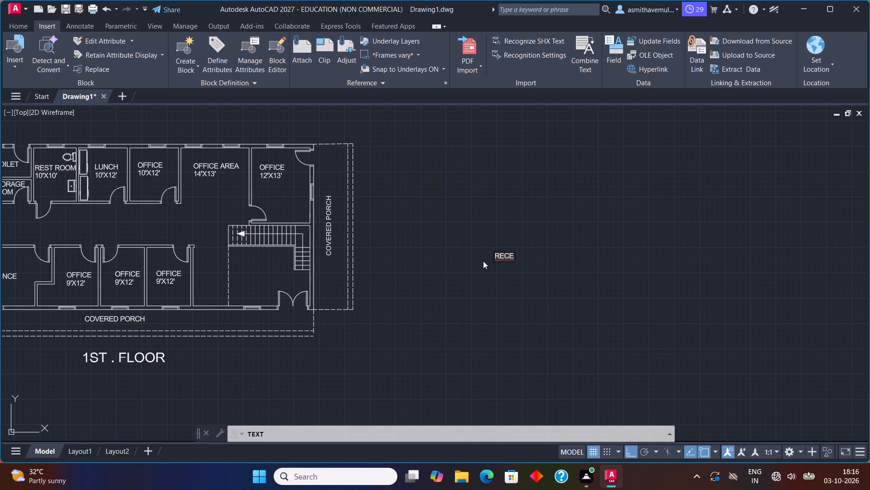
pyautogui.press('p')
pyautogui.write('TION')
pyautogui.press('Return')
pyautogui.press('7')
pyautogui.press("'")
pyautogui.press('x')
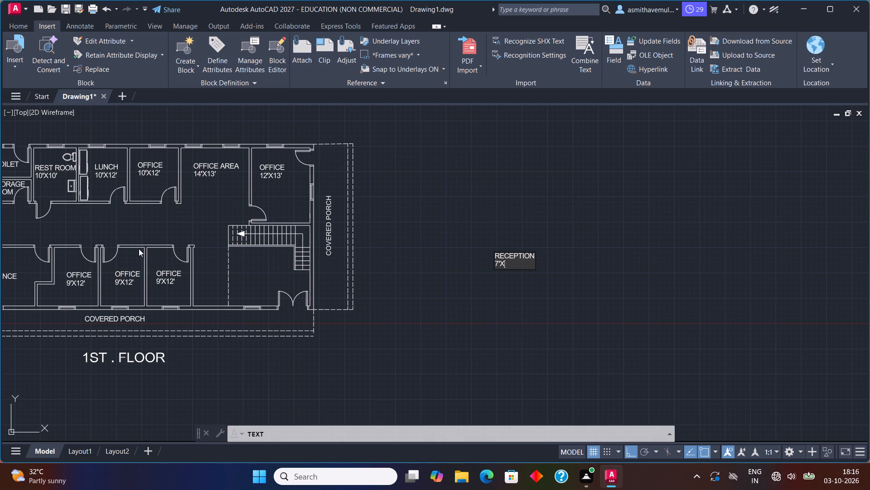
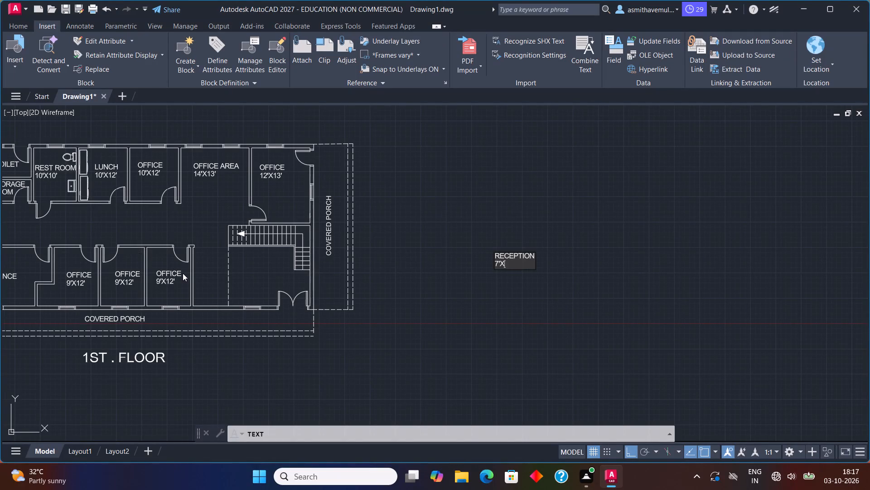
# Complete the size line under RECEPTION as 7'X12' and finish the text label.
pyautogui.write('12')
pyautogui.press("'")
pyautogui.click(489, 347)
pyautogui.press('Escape')
# Copy the two-line RECEPTION 7'X12' label to the empty space directly above the original.
pyautogui.moveTo(515, 239); pyautogui.dragTo(498, 356)
pyautogui.press('c')
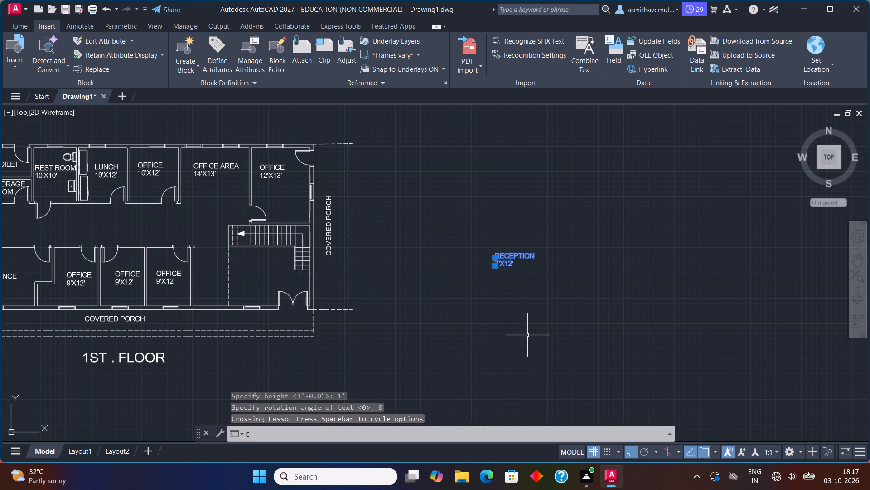
pyautogui.press('o')
pyautogui.press('p')
pyautogui.press('y')
pyautogui.press('Return')
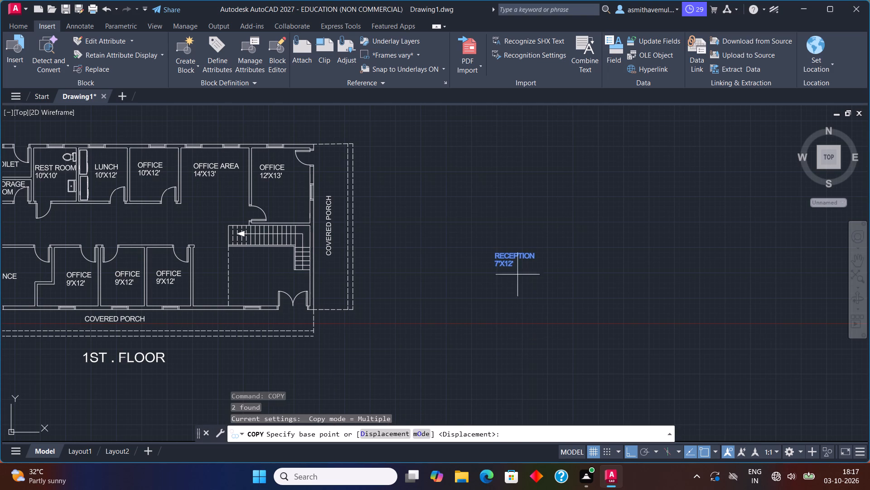
pyautogui.click(508, 256)
pyautogui.click(517, 186)
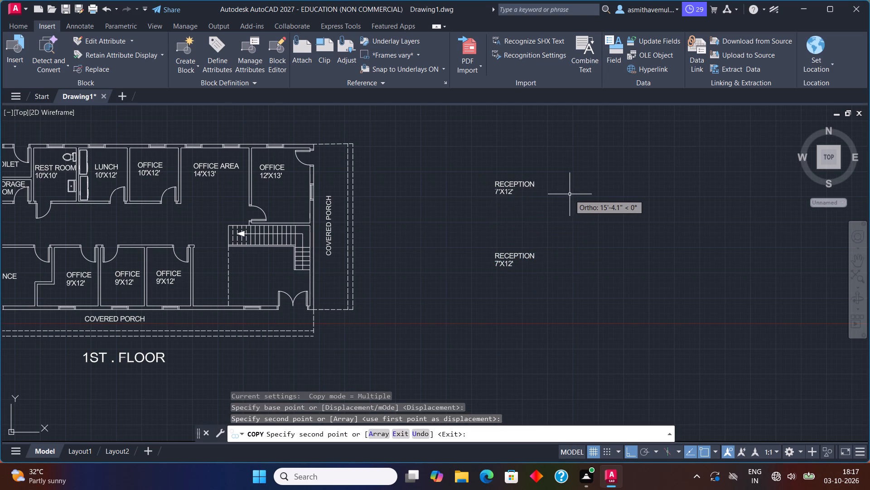
pyautogui.press('Escape')
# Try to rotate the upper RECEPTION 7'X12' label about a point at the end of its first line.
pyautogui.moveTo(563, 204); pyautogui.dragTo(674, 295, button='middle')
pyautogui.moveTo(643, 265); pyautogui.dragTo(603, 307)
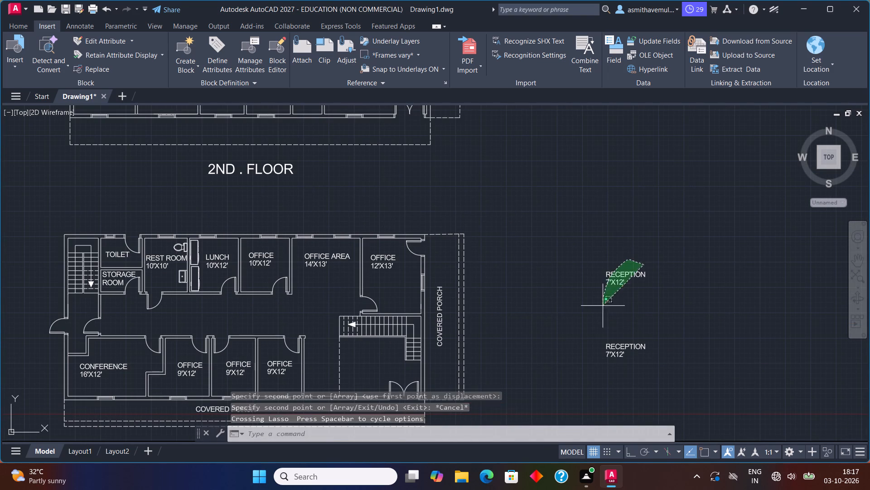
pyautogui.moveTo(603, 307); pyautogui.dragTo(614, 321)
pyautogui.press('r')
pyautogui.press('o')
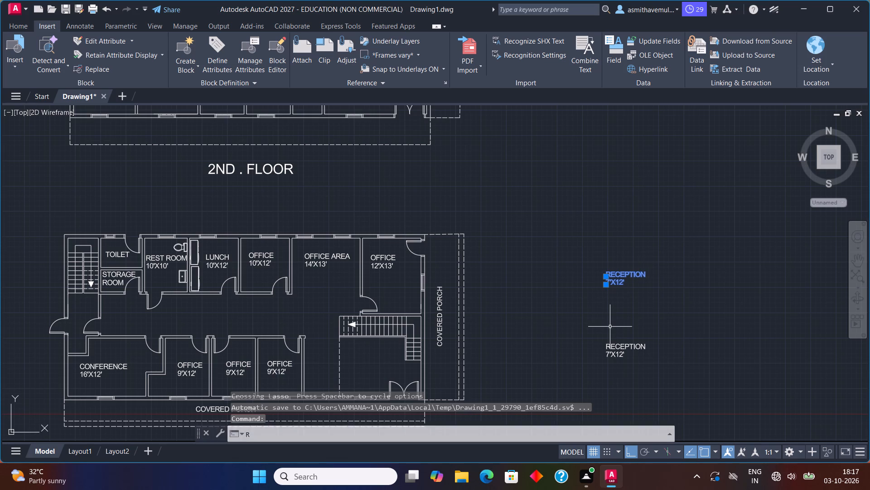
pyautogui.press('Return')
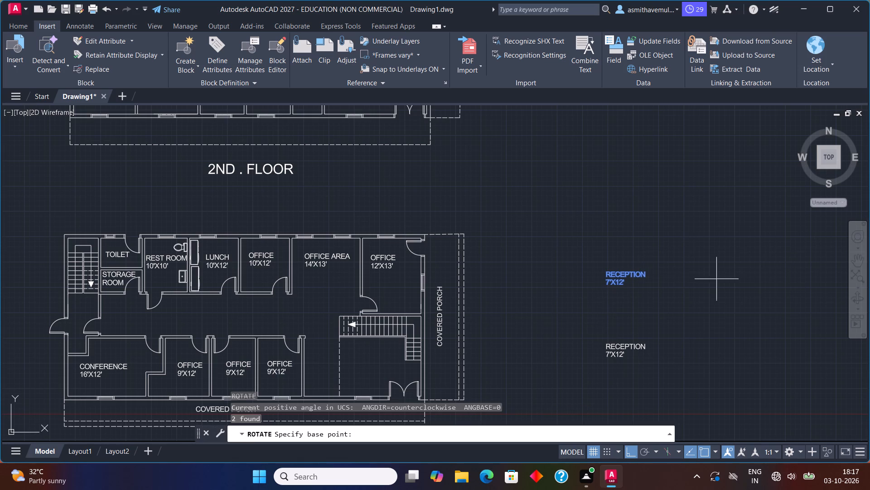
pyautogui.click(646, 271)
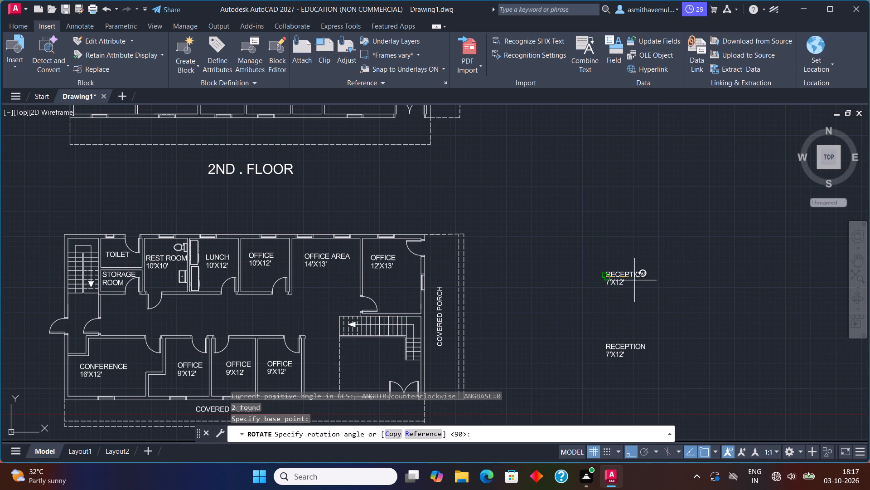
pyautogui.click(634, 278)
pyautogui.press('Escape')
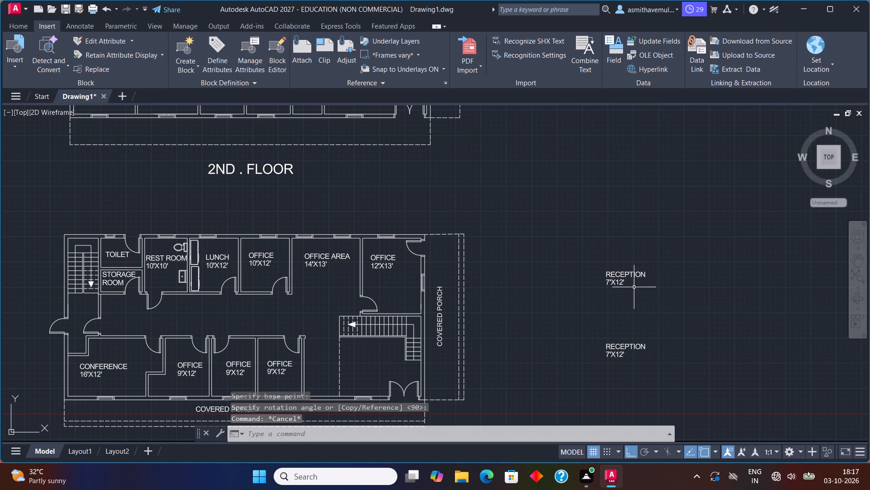
# Select both lines of the upper RECEPTION 7'X12' label.
pyautogui.moveTo(618, 247); pyautogui.dragTo(565, 293)
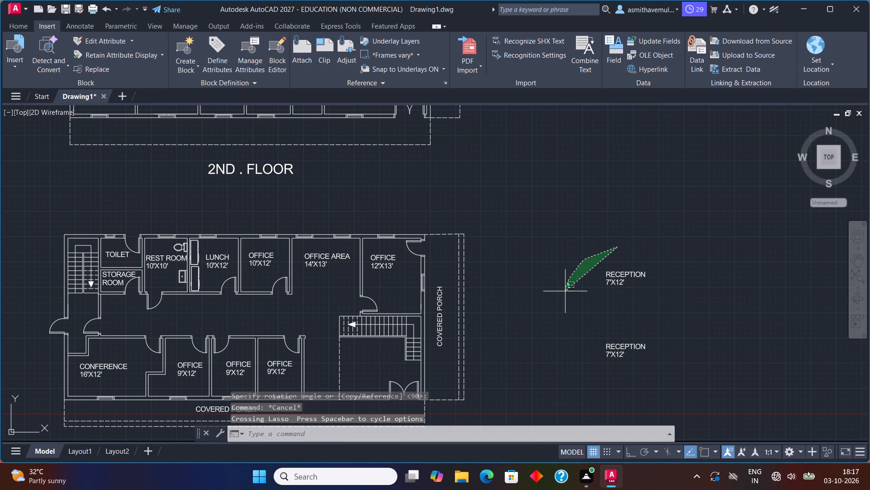
pyautogui.moveTo(565, 293); pyautogui.dragTo(688, 283)
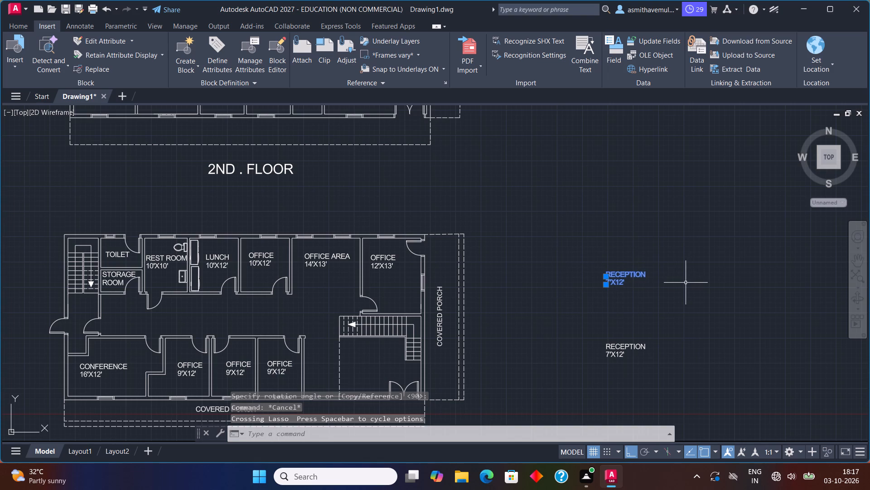
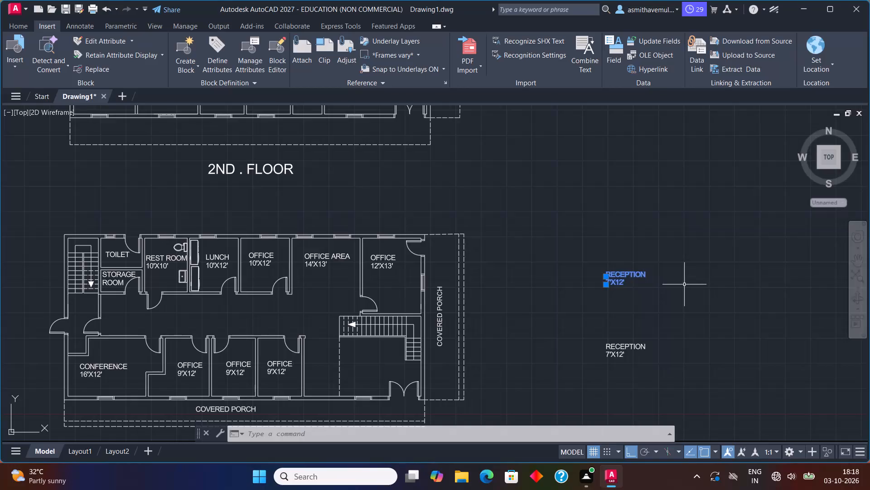
# Rotate the upper RECEPTION 7'X12' label by 270° so that it reads vertically.
pyautogui.press('r')
pyautogui.press('o')
pyautogui.press('Return')
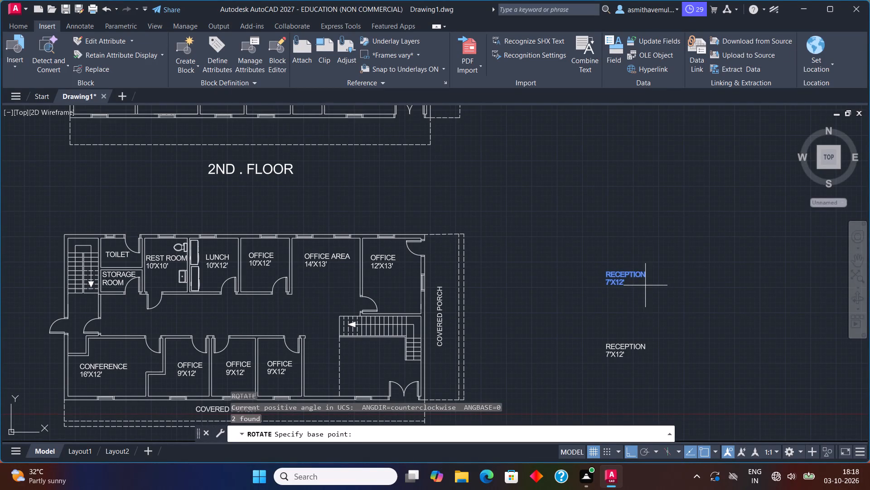
pyautogui.click(646, 279)
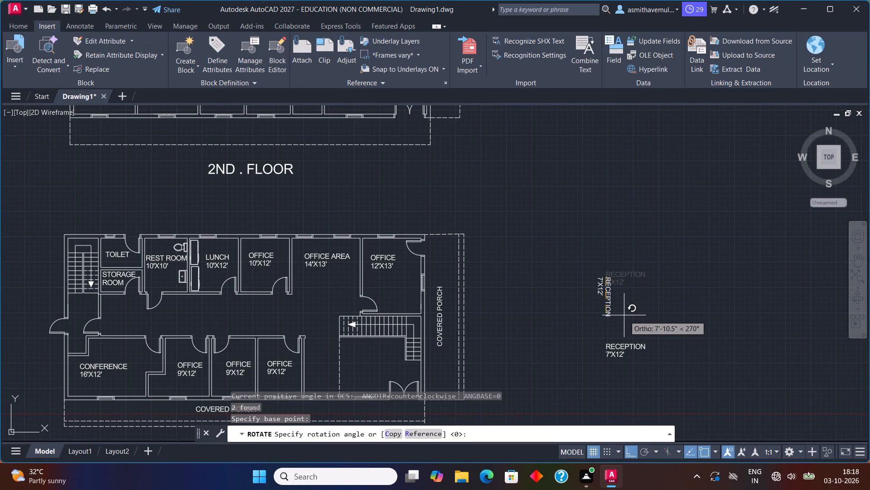
pyautogui.click(624, 316)
# Copy the vertical RECEPTION 7'X12' label into the narrow area beside the easternmost lower 9'X12' office on the 1st floor.
pyautogui.moveTo(612, 269); pyautogui.dragTo(604, 267)
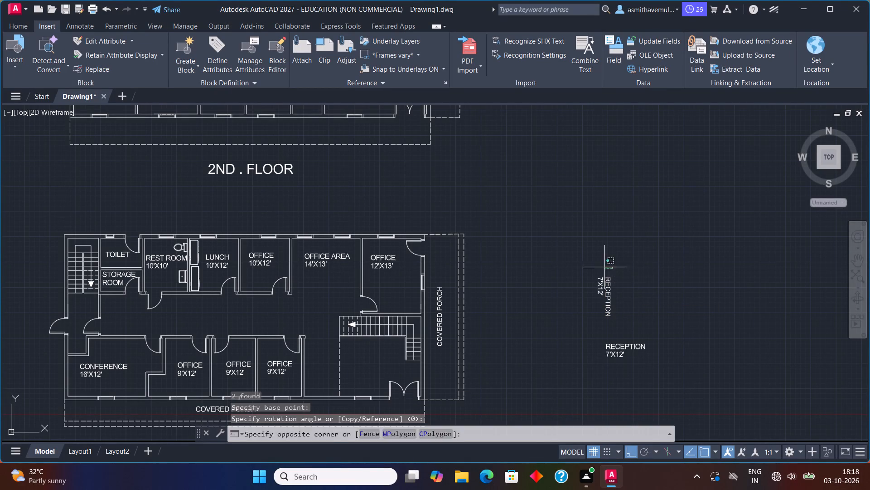
pyautogui.moveTo(604, 267); pyautogui.dragTo(623, 317)
pyautogui.press('c')
pyautogui.press('o')
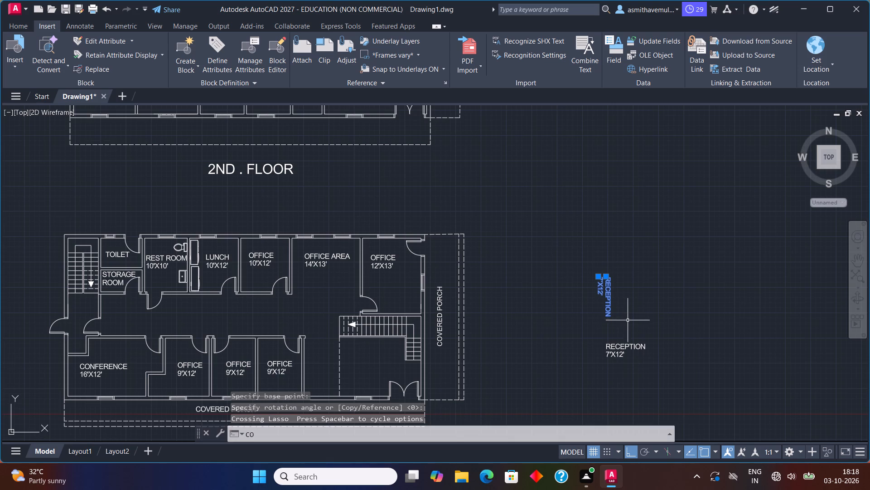
pyautogui.press('p')
pyautogui.press('y')
pyautogui.press('Return')
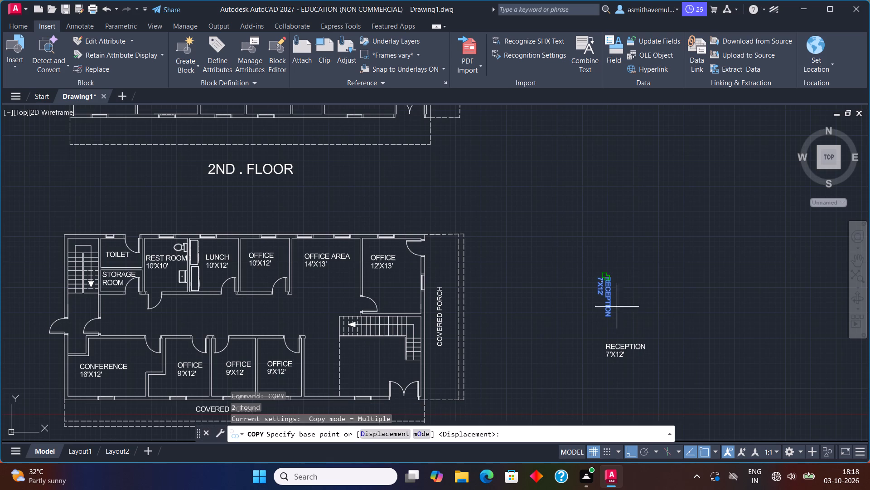
pyautogui.click(602, 297)
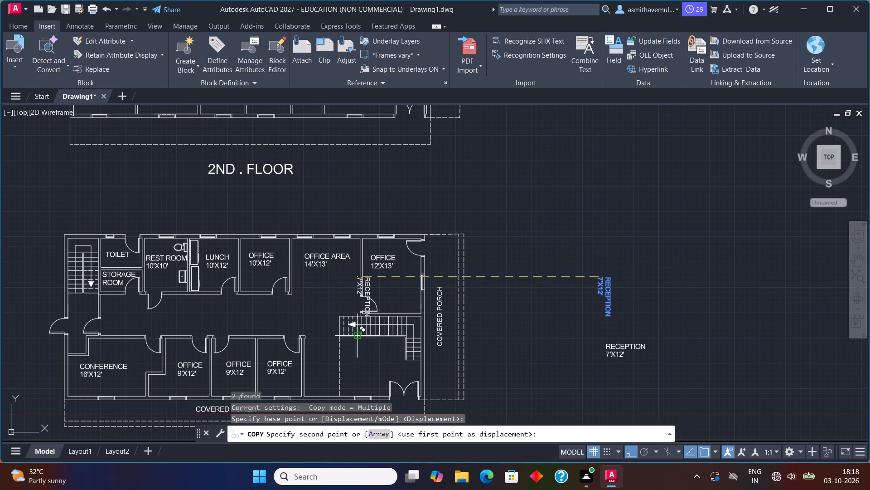
pyautogui.press('F8')
pyautogui.moveTo(320, 307); pyautogui.dragTo(341, 200, button='middle')
pyautogui.scroll(1, 333, 264)
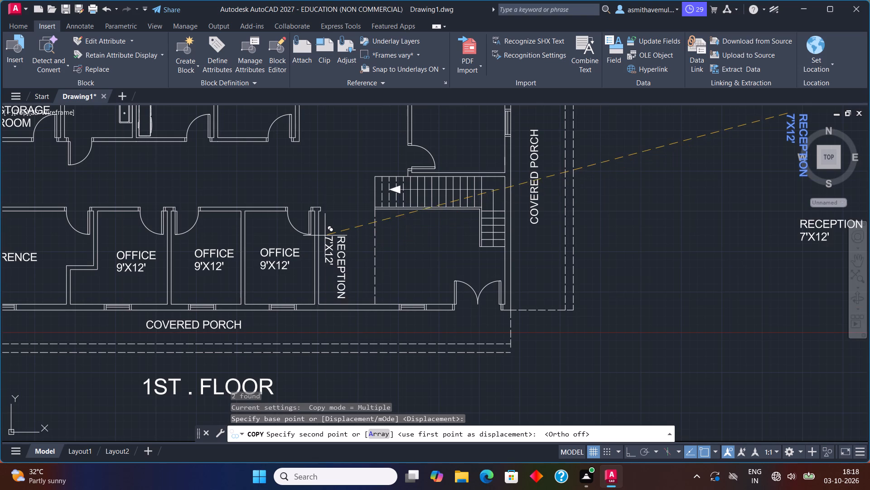
pyautogui.click(325, 232)
# Place another copy of the vertical RECEPTION 7'X12' label in the matching narrow room on the 2nd floor and finish copying.
pyautogui.moveTo(323, 188); pyautogui.dragTo(415, 381, button='middle')
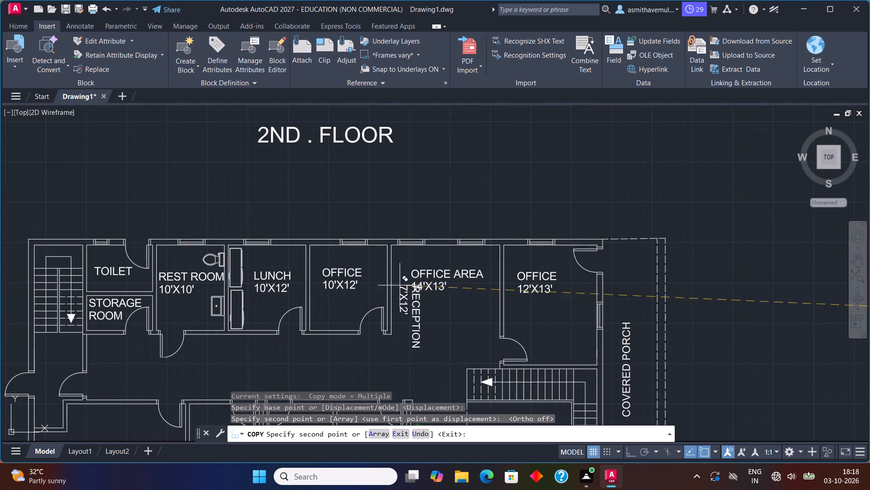
pyautogui.scroll(-2, 390, 248)
pyautogui.moveTo(417, 169); pyautogui.dragTo(417, 256, button='middle')
pyautogui.scroll(1, 373, 218)
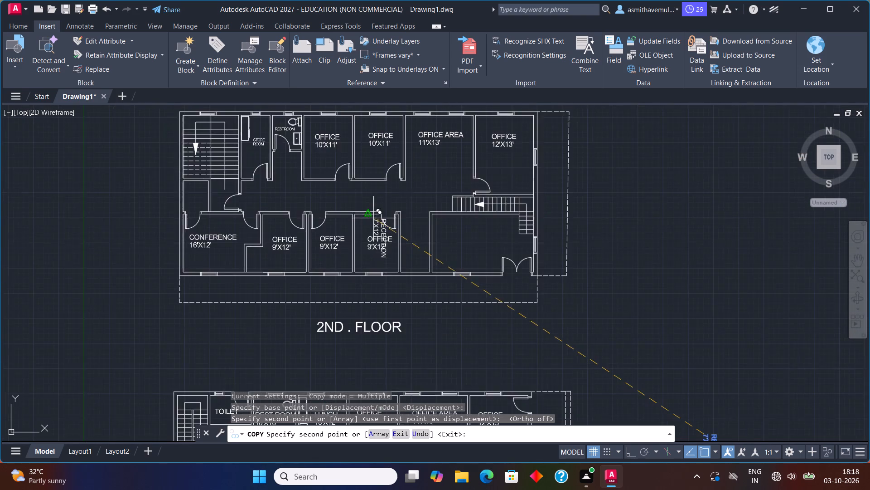
pyautogui.scroll(2, 374, 219)
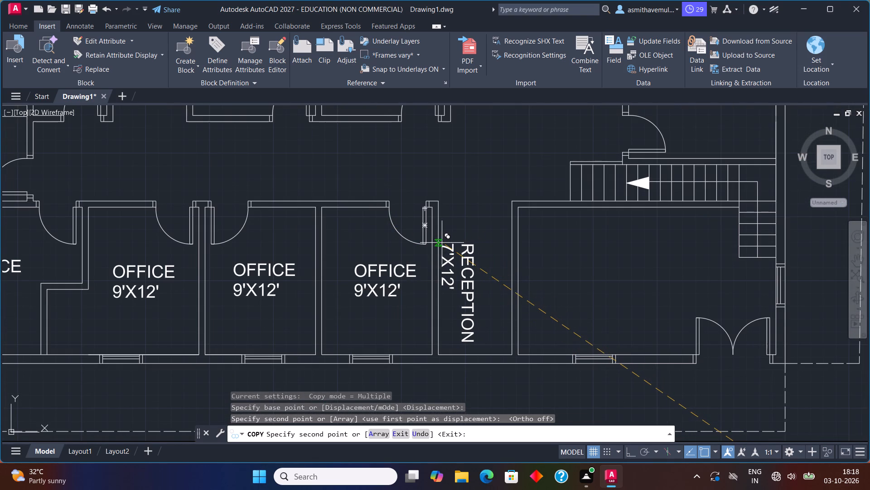
pyautogui.click(442, 243)
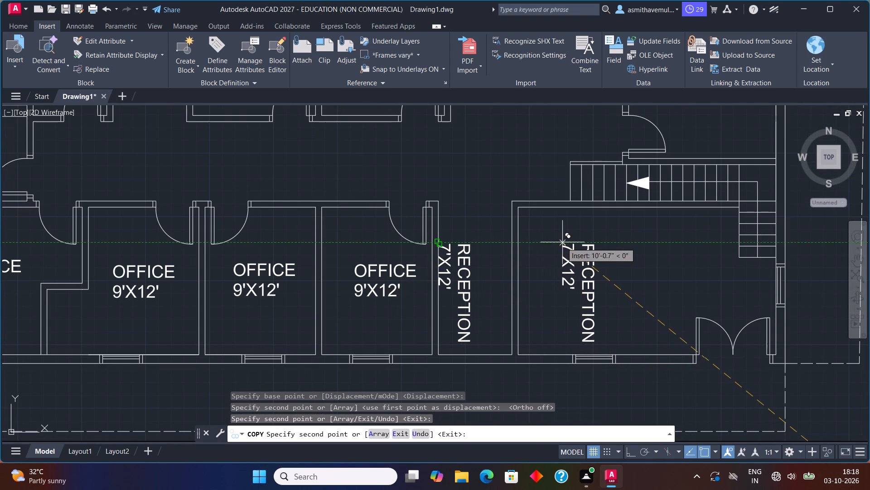
pyautogui.press('Escape')
# Insert the Entertainment Center block from the Home - Space Planner library into the empty space east of the plans.
pyautogui.scroll(-3, 657, 301)
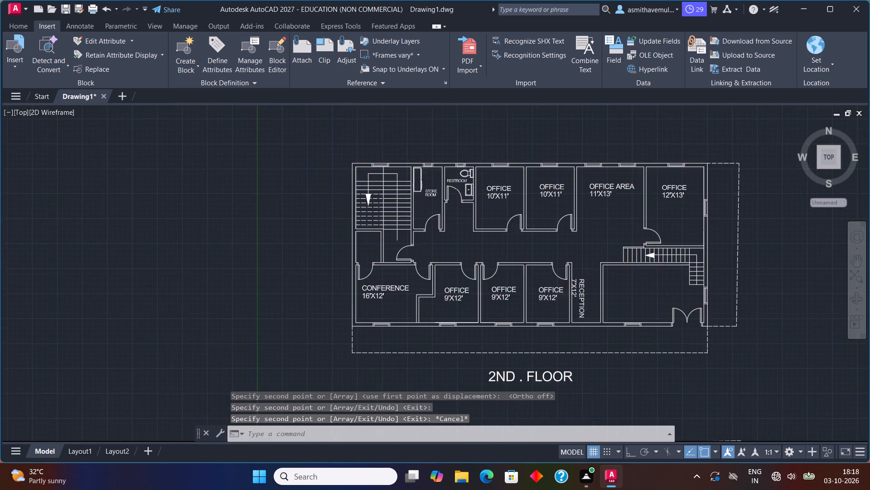
pyautogui.moveTo(623, 315); pyautogui.dragTo(301, 227, button='middle')
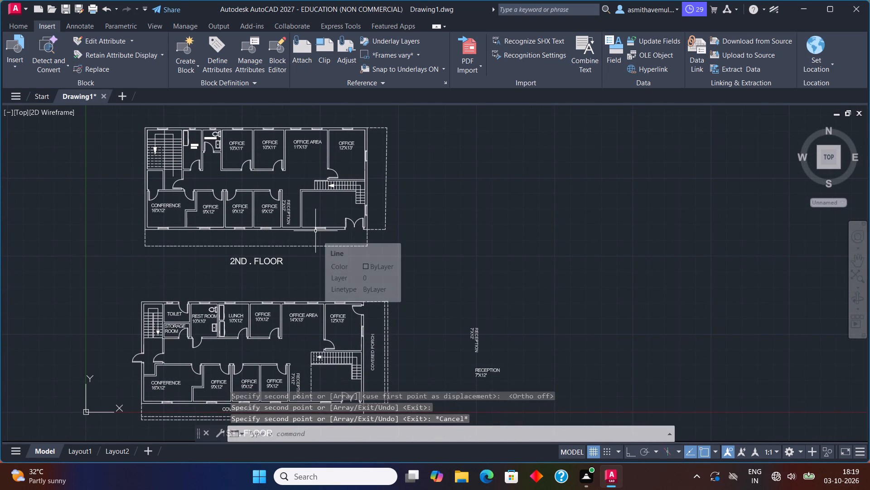
pyautogui.hotkey('ctrl', '2')
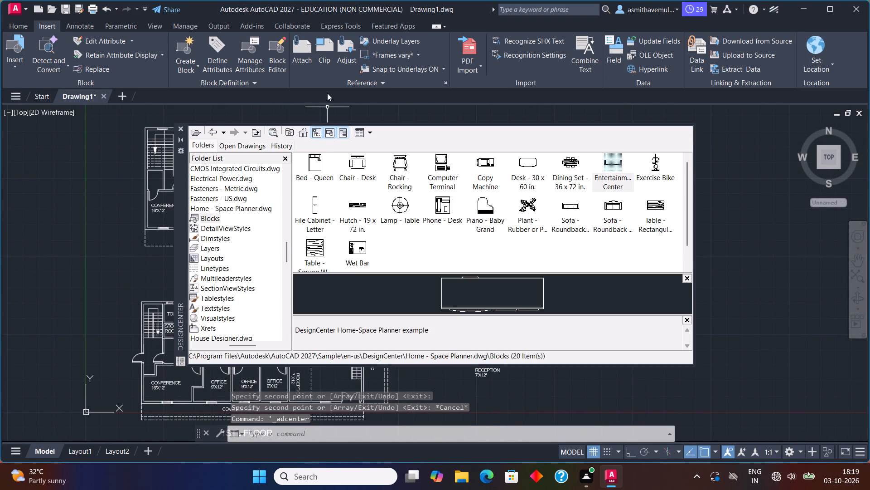
pyautogui.moveTo(600, 166); pyautogui.dragTo(627, 186)
pyautogui.moveTo(627, 186); pyautogui.dragTo(741, 298)
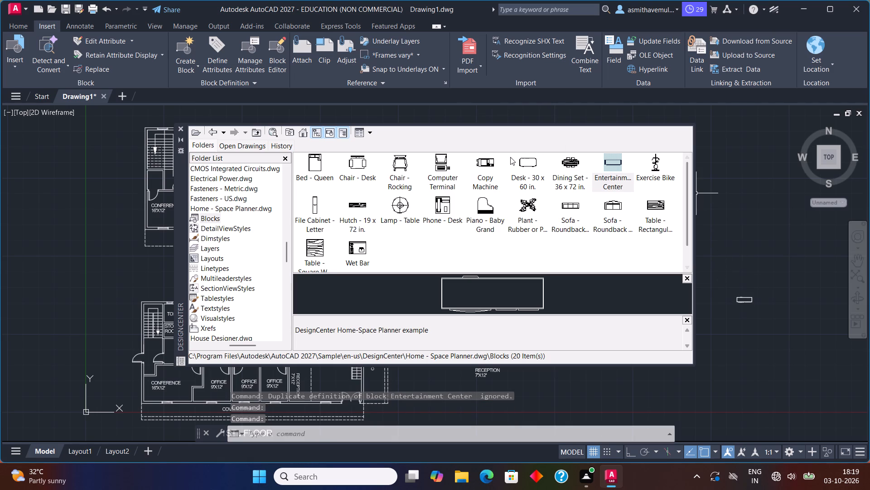
pyautogui.click(179, 125)
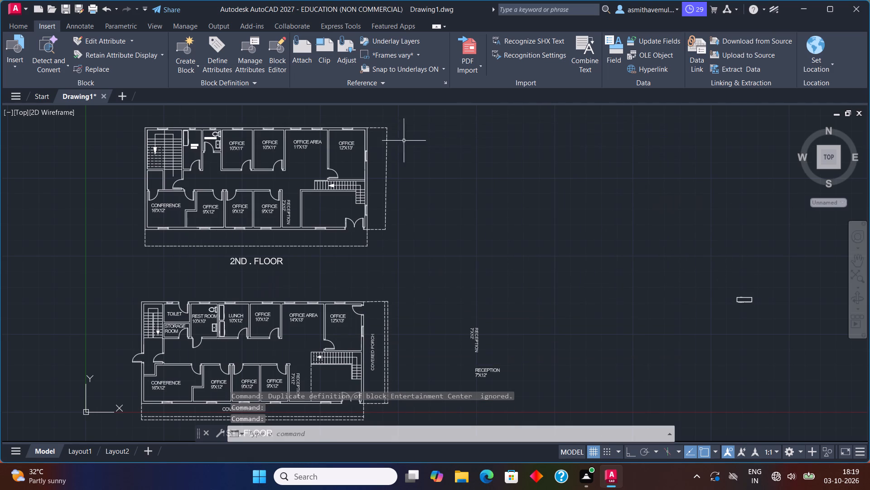
# Rotate the inserted Entertainment Center block a quarter turn clockwise about its lower east corner so that it stands vertically.
pyautogui.moveTo(762, 292); pyautogui.dragTo(748, 346)
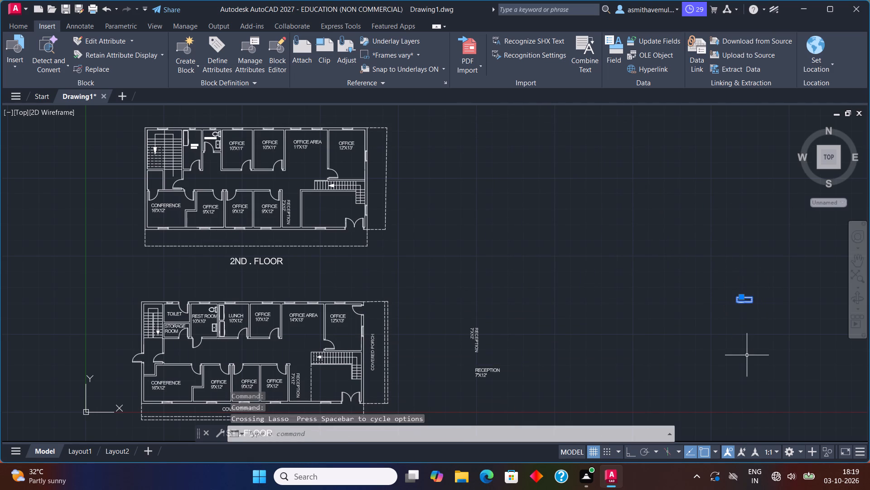
pyautogui.write('RO')
pyautogui.press('Return')
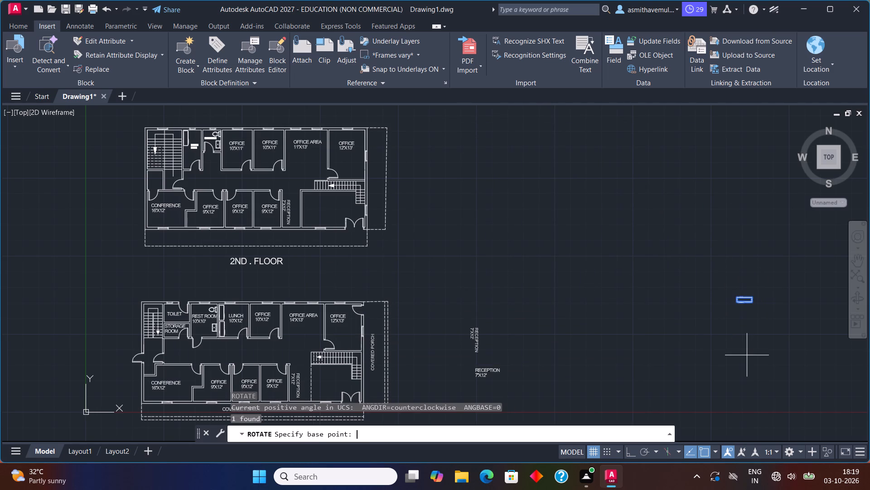
pyautogui.click(756, 302)
pyautogui.click(756, 312)
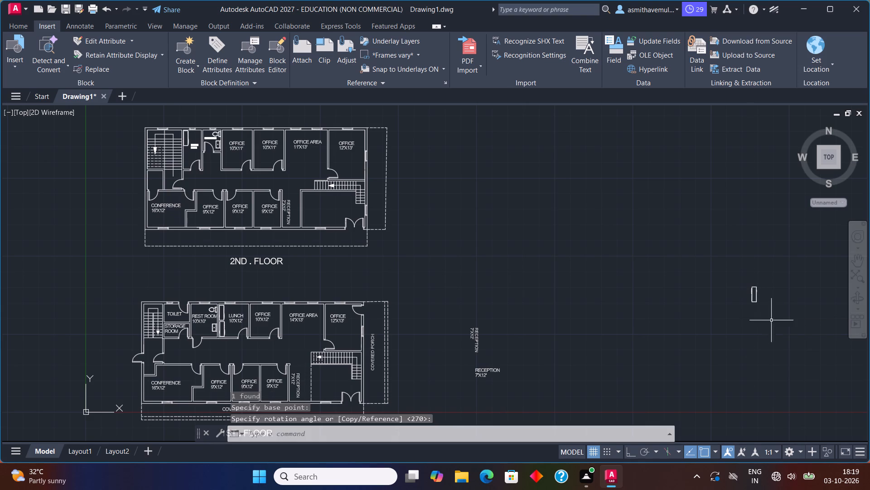
# Copy the vertical Entertainment Center block into the 1st-floor reception, against the dashed line on its east side.
pyautogui.moveTo(791, 301); pyautogui.dragTo(740, 300)
pyautogui.write('COPY')
pyautogui.press('Return')
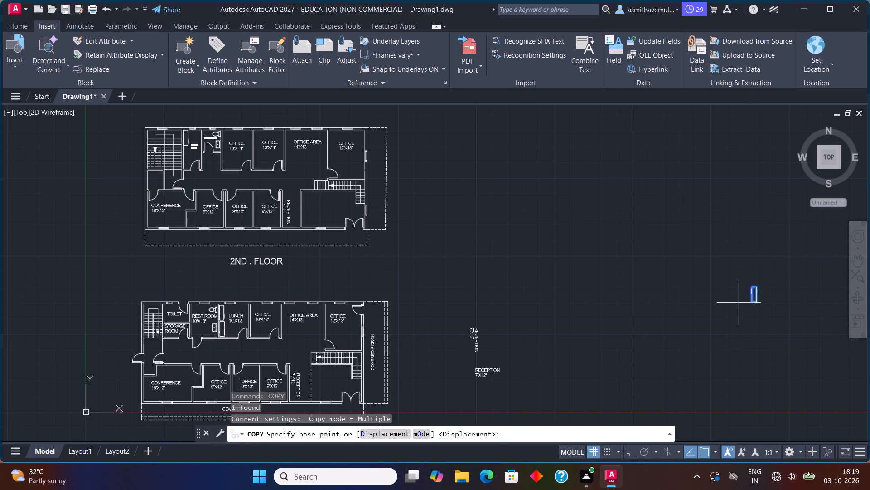
pyautogui.click(760, 295)
pyautogui.moveTo(312, 406); pyautogui.dragTo(313, 405, button='middle')
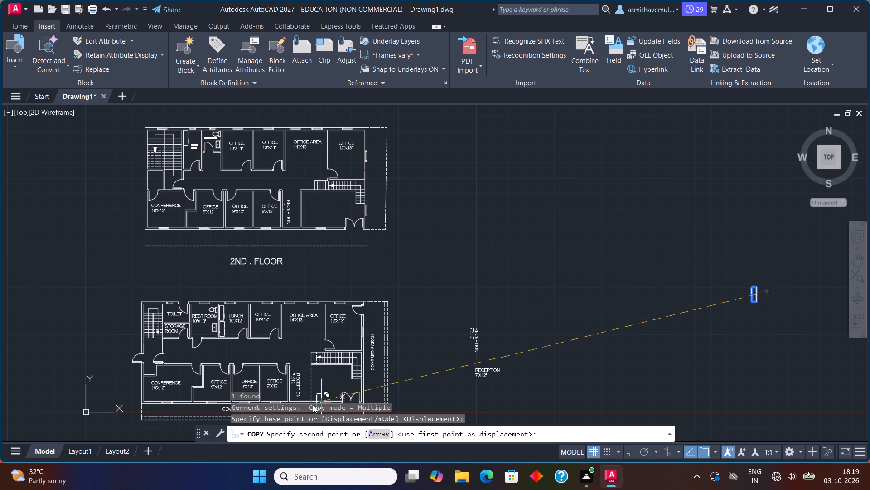
pyautogui.moveTo(313, 405); pyautogui.dragTo(391, 237, button='middle')
pyautogui.moveTo(353, 332); pyautogui.dragTo(445, 114, button='middle')
pyautogui.scroll(2, 410, 152)
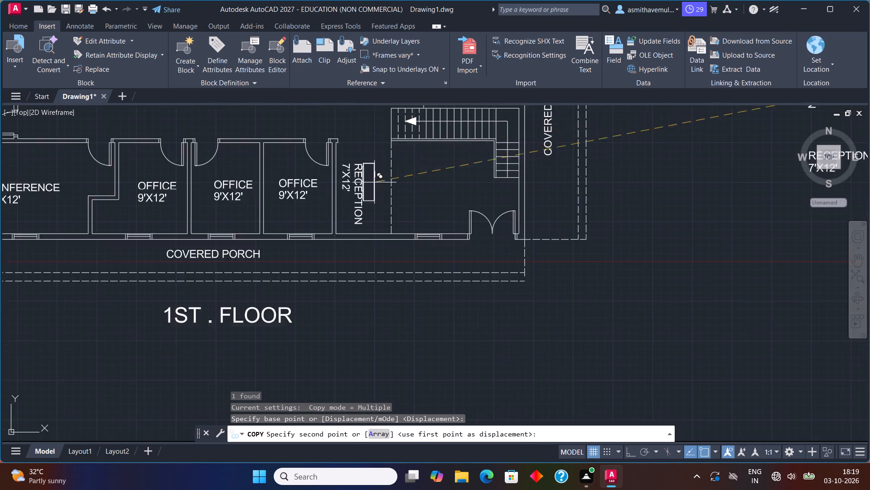
pyautogui.scroll(2, 373, 183)
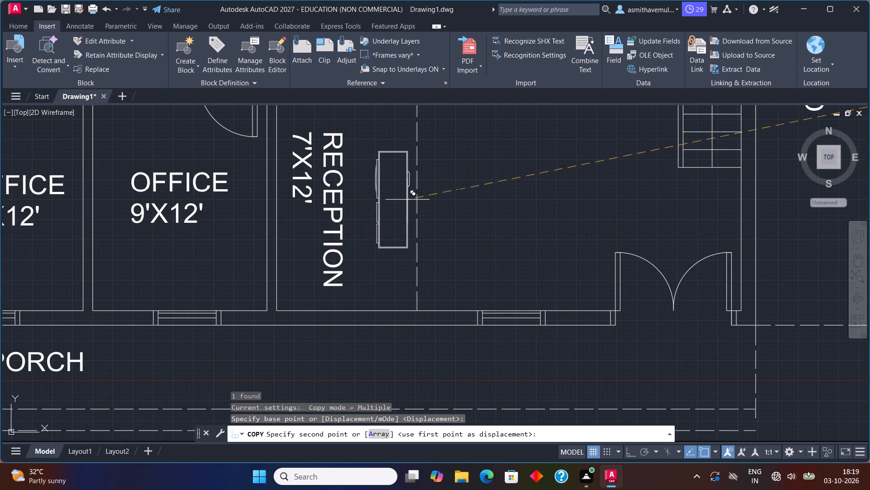
pyautogui.click(413, 192)
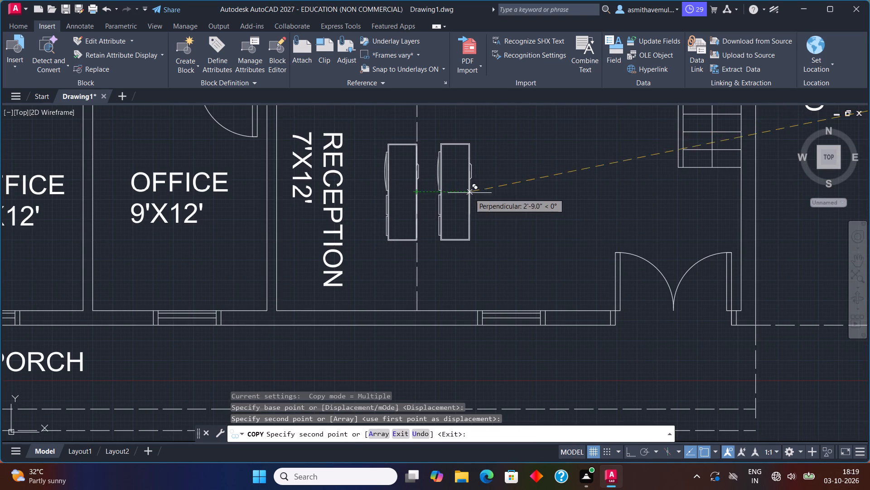
# Place another copy of the Entertainment Center block against the east wall of the 2nd-floor reception and finish copying.
pyautogui.moveTo(470, 193); pyautogui.dragTo(489, 330, button='middle')
pyautogui.scroll(-2, 457, 258)
pyautogui.moveTo(455, 257); pyautogui.dragTo(472, 346, button='middle')
pyautogui.scroll(-1, 455, 257)
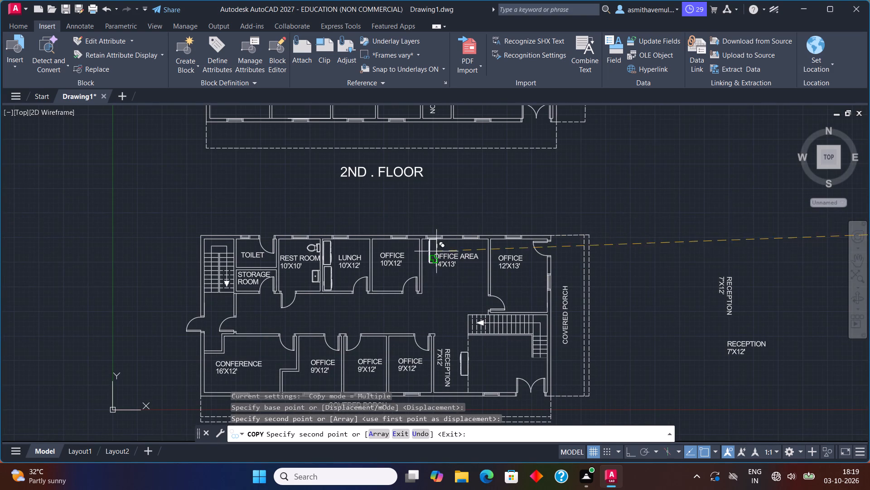
pyautogui.moveTo(426, 197); pyautogui.dragTo(412, 348, button='middle')
pyautogui.scroll(3, 419, 255)
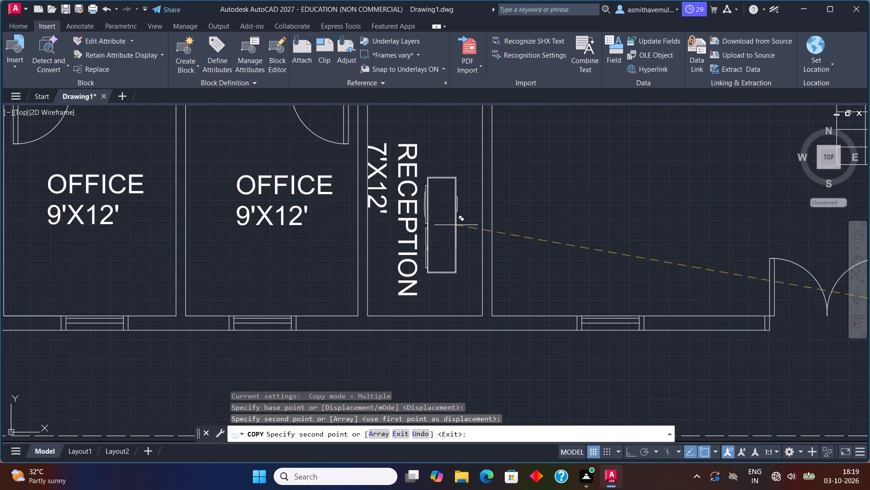
pyautogui.click(477, 197)
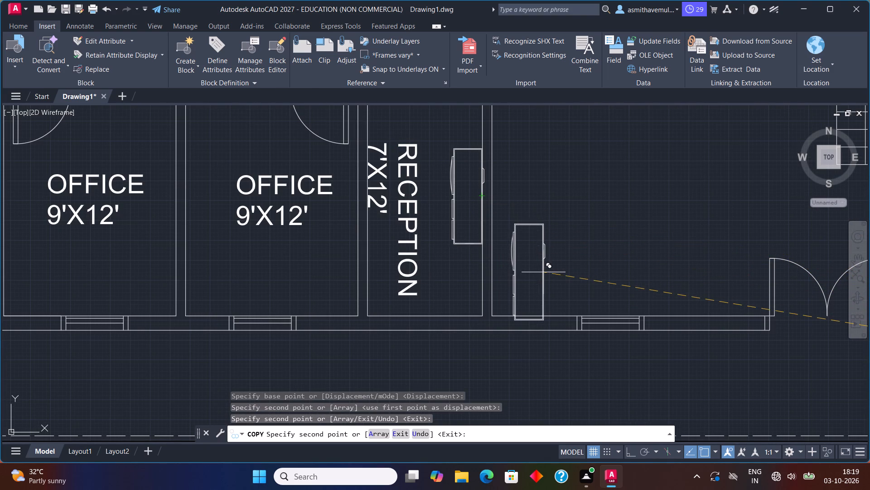
pyautogui.press('Escape')
# Erase the two leftover RECEPTION 7'X12' labels, horizontal and vertical, from the empty space east of the 1st-floor plan.
pyautogui.scroll(-2, 548, 279)
pyautogui.scroll(-2, 606, 330)
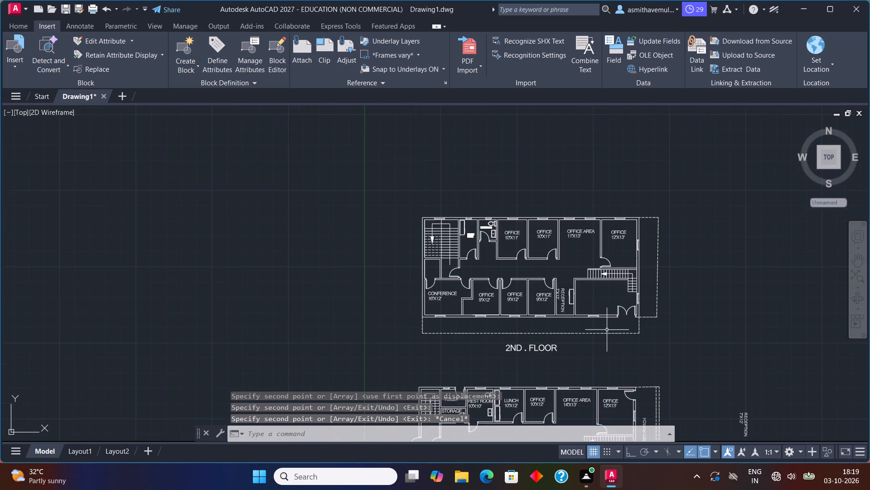
pyautogui.moveTo(606, 337); pyautogui.dragTo(488, 219, button='middle')
pyautogui.moveTo(718, 317); pyautogui.dragTo(629, 382)
pyautogui.press('Delete')
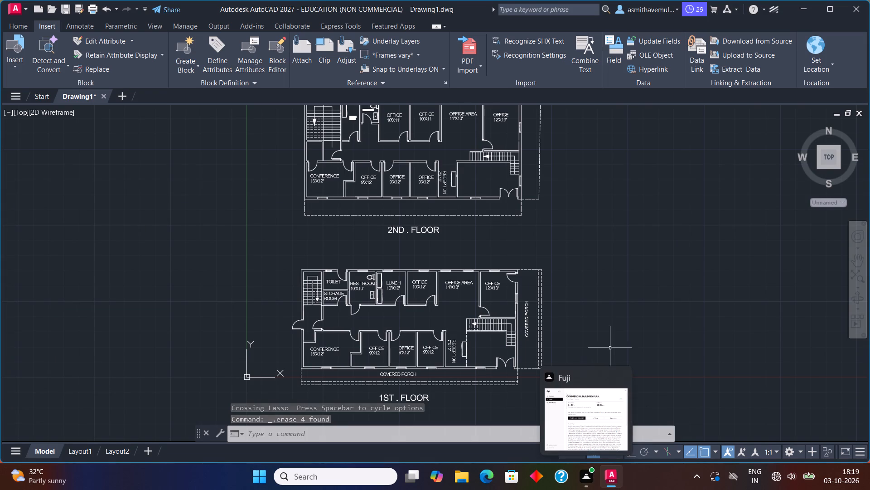
# Erase the spare Entertainment Center block from the empty space far east of the floor plans.
pyautogui.moveTo(623, 315); pyautogui.dragTo(580, 304, button='middle')
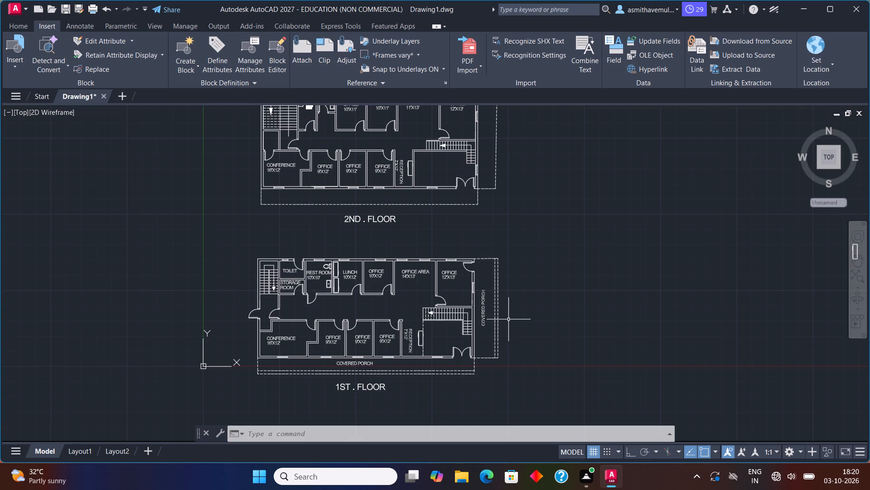
pyautogui.moveTo(536, 241); pyautogui.dragTo(509, 258, button='middle')
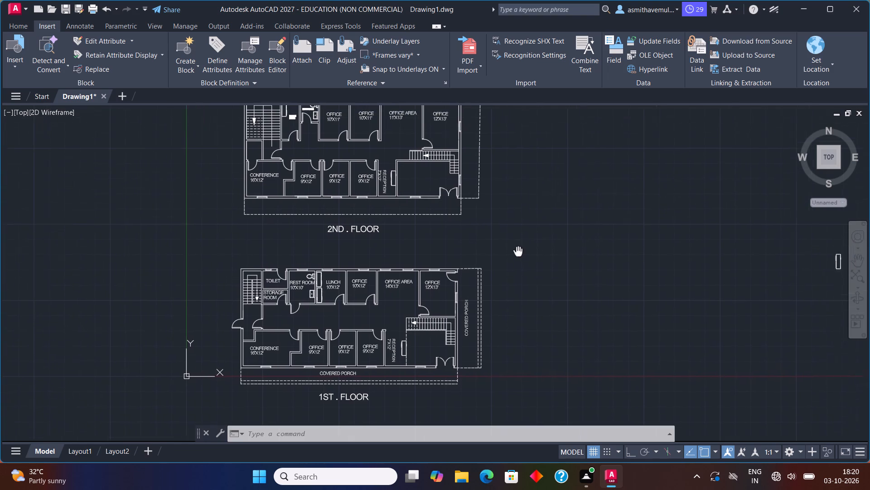
pyautogui.moveTo(509, 258); pyautogui.dragTo(472, 293, button='middle')
pyautogui.scroll(1, 338, 249)
pyautogui.scroll(-1, 634, 265)
pyautogui.moveTo(715, 290); pyautogui.dragTo(651, 264, button='middle')
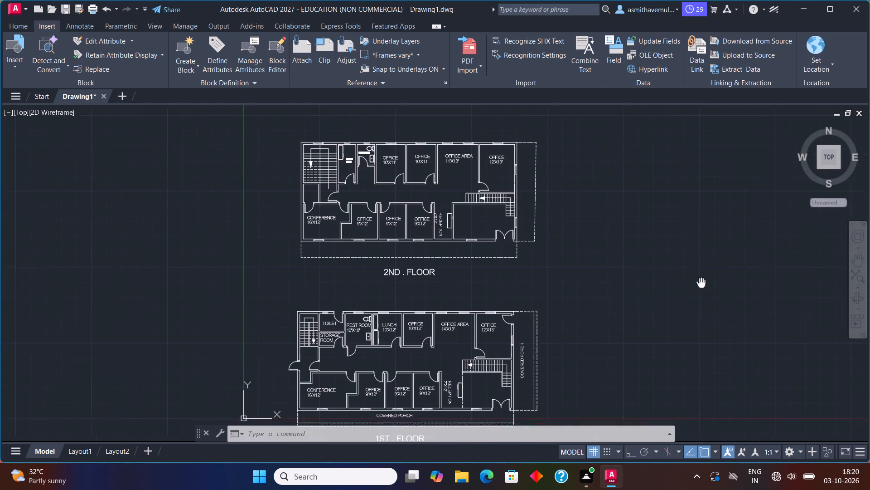
pyautogui.moveTo(651, 264); pyautogui.dragTo(454, 236, button='middle')
pyautogui.moveTo(683, 237); pyautogui.dragTo(639, 288)
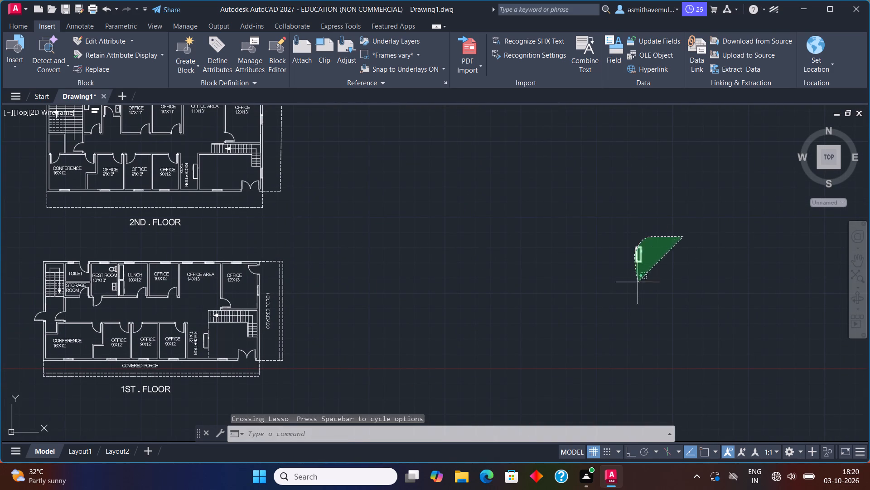
pyautogui.moveTo(639, 288); pyautogui.dragTo(639, 291)
pyautogui.press('Delete')
pyautogui.moveTo(294, 292); pyautogui.dragTo(356, 274, button='middle')
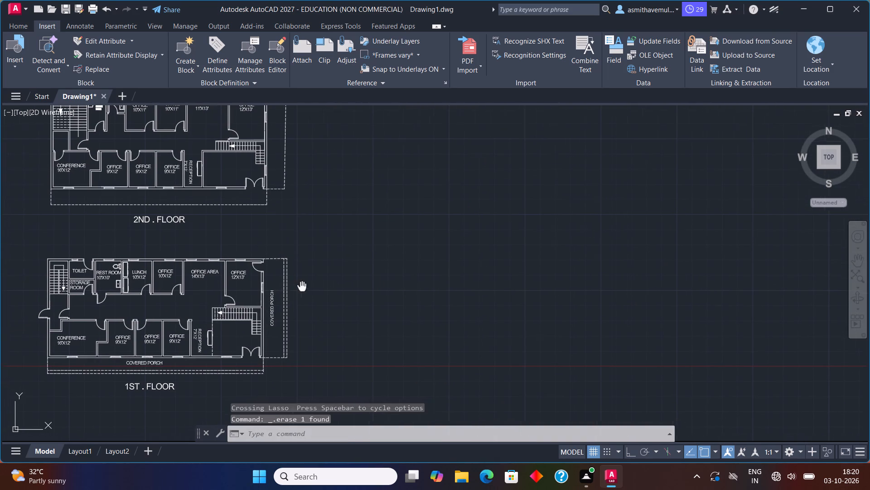
# Add the single-line text PASSAGE WAY in the 1st-floor corridor, with height 1' and rotation 0.
pyautogui.moveTo(356, 274); pyautogui.dragTo(604, 267, button='middle')
pyautogui.scroll(2, 464, 325)
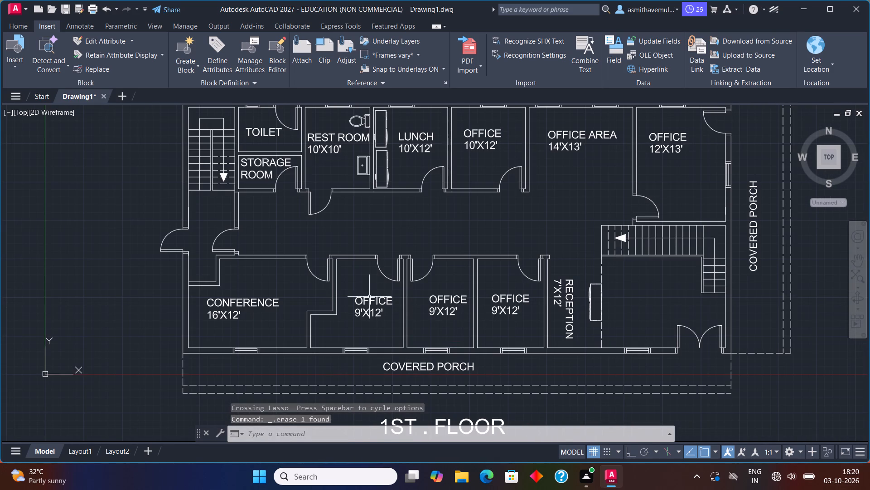
pyautogui.scroll(-1, 677, 359)
pyautogui.moveTo(585, 306); pyautogui.dragTo(589, 307, button='middle')
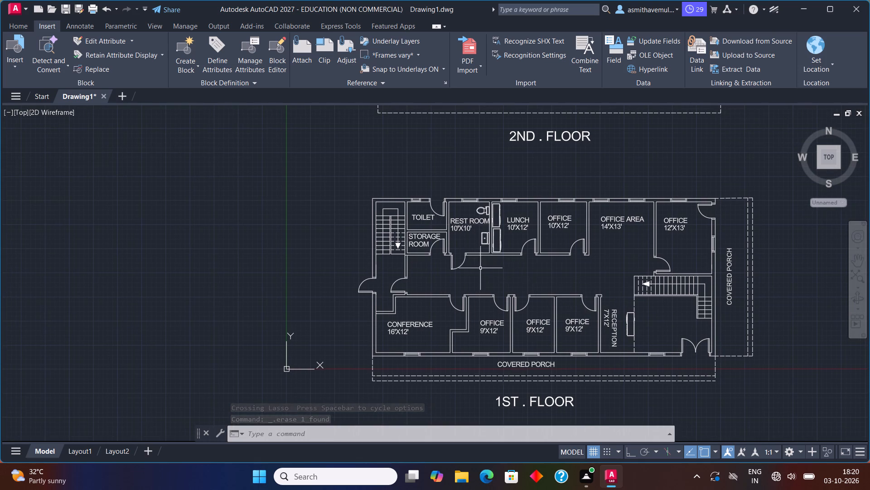
pyautogui.scroll(1, 480, 268)
pyautogui.moveTo(505, 277); pyautogui.dragTo(469, 279, button='middle')
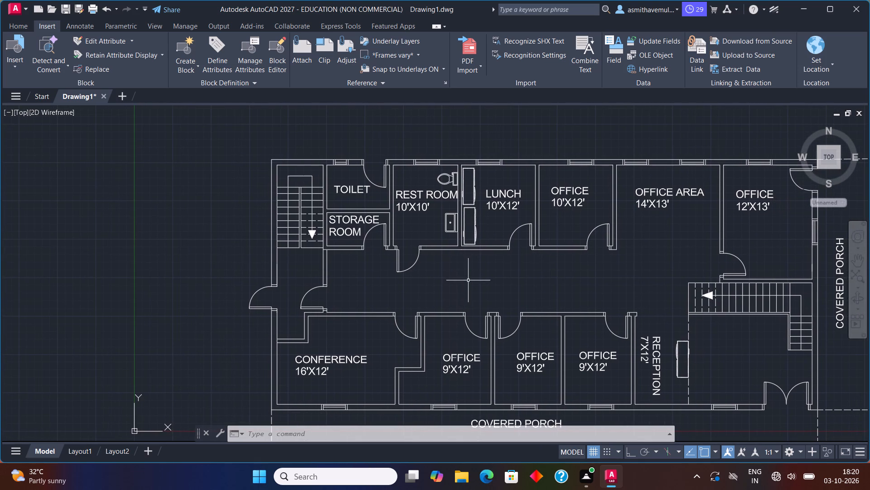
pyautogui.write('TEXT')
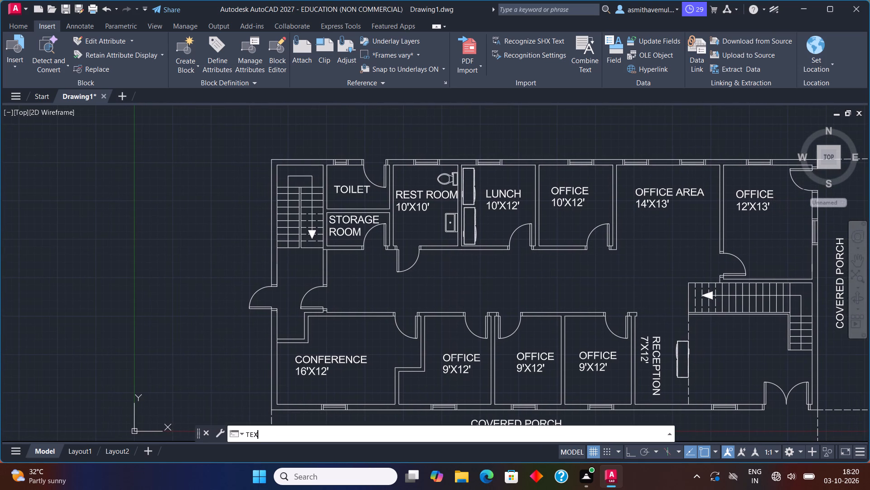
pyautogui.press('Return')
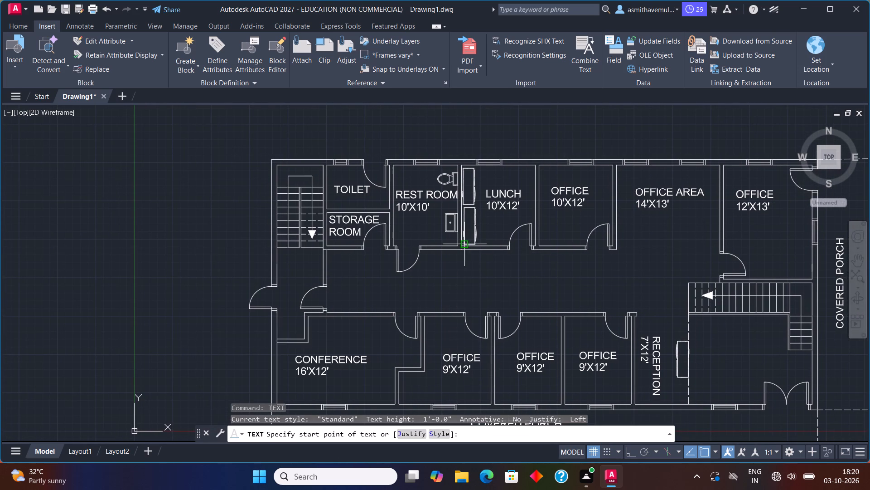
pyautogui.click(464, 262)
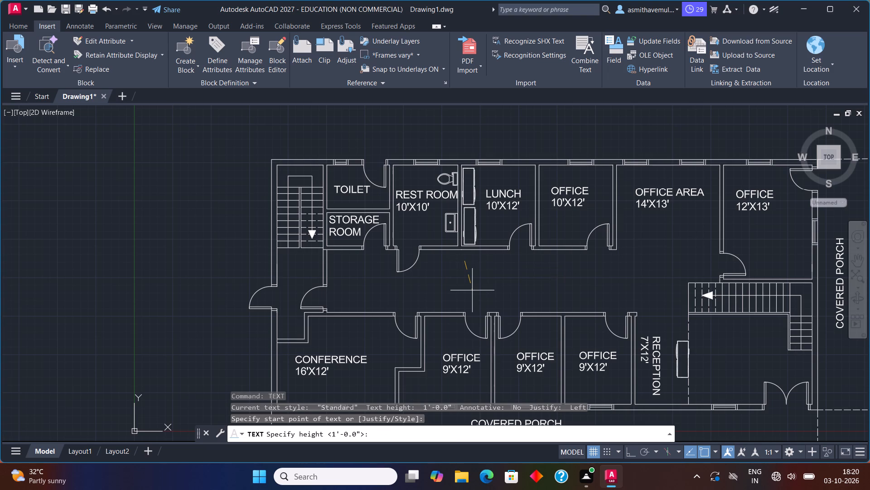
pyautogui.write("1'")
pyautogui.press('Return')
pyautogui.press('0')
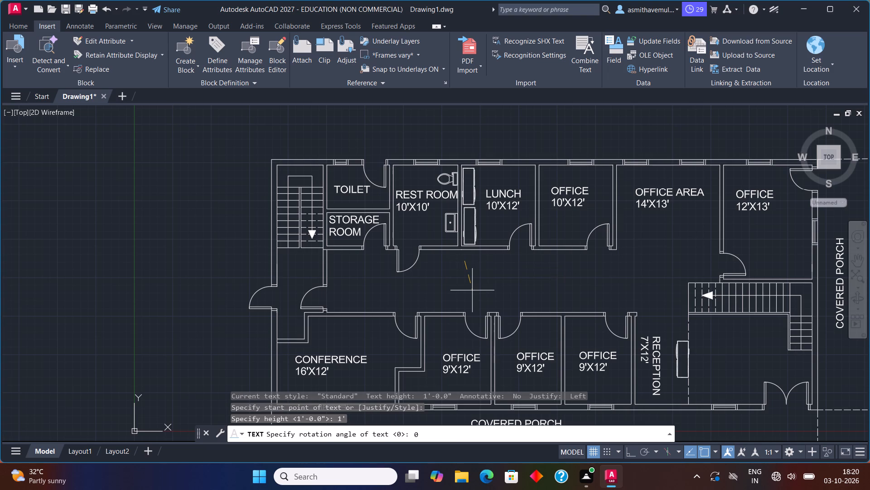
pyautogui.press('Return')
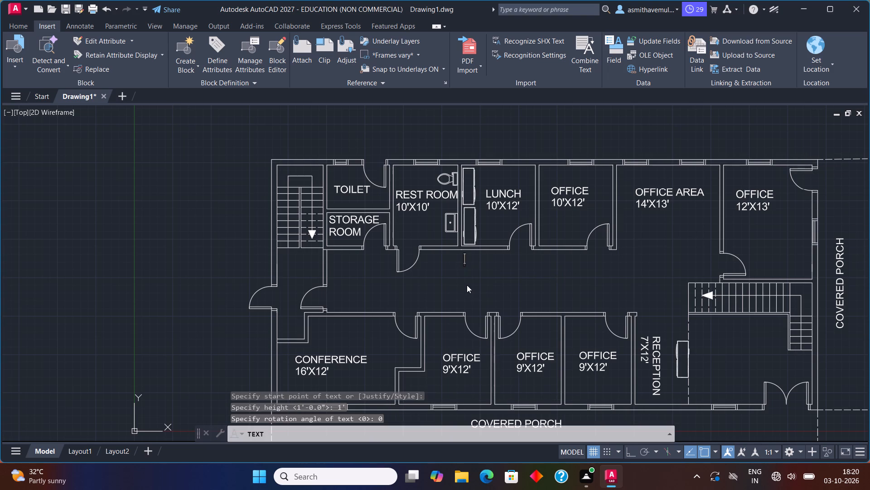
pyautogui.click(466, 283)
pyautogui.write('PASSA')
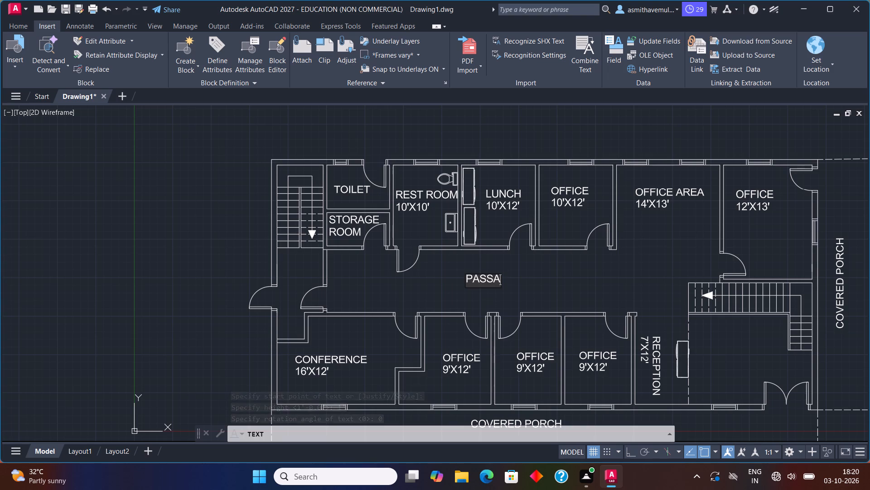
pyautogui.write('GW')
pyautogui.press('BackSpace')
pyautogui.write('E WAY')
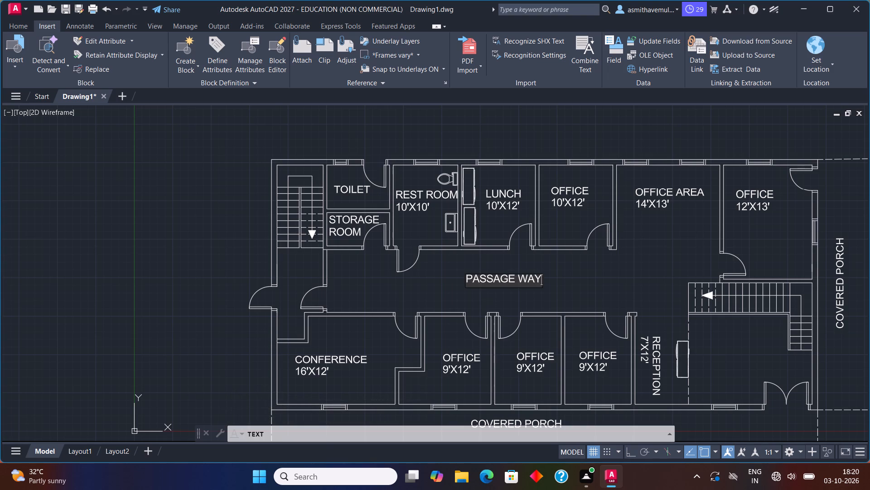
# Add the same PASSAGE WAY text in the 2nd-floor corridor and finish the text command.
pyautogui.moveTo(487, 189); pyautogui.dragTo(488, 351, button='middle')
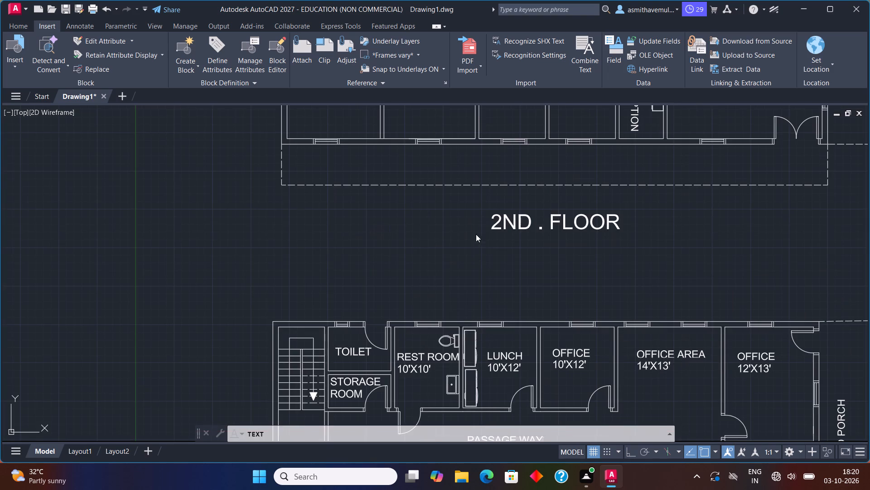
pyautogui.scroll(-1, 476, 234)
pyautogui.moveTo(487, 208); pyautogui.dragTo(476, 289, button='middle')
pyautogui.scroll(1, 468, 166)
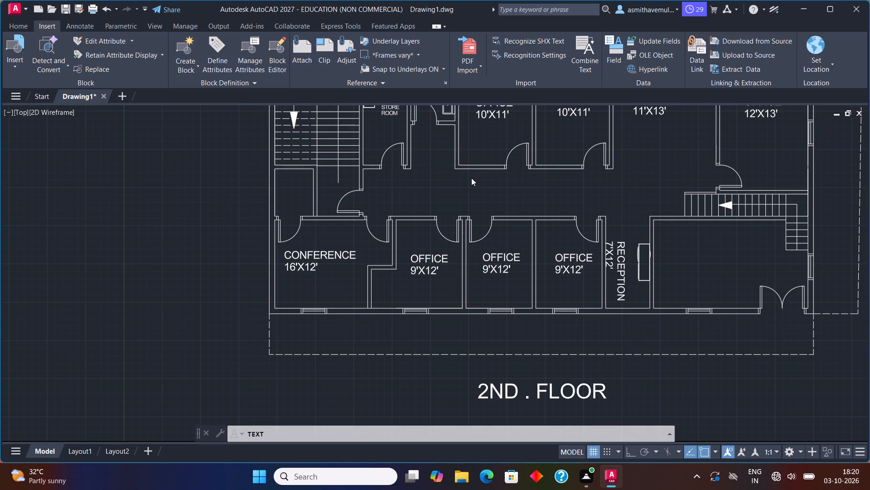
pyautogui.click(473, 189)
pyautogui.scroll(1, 473, 190)
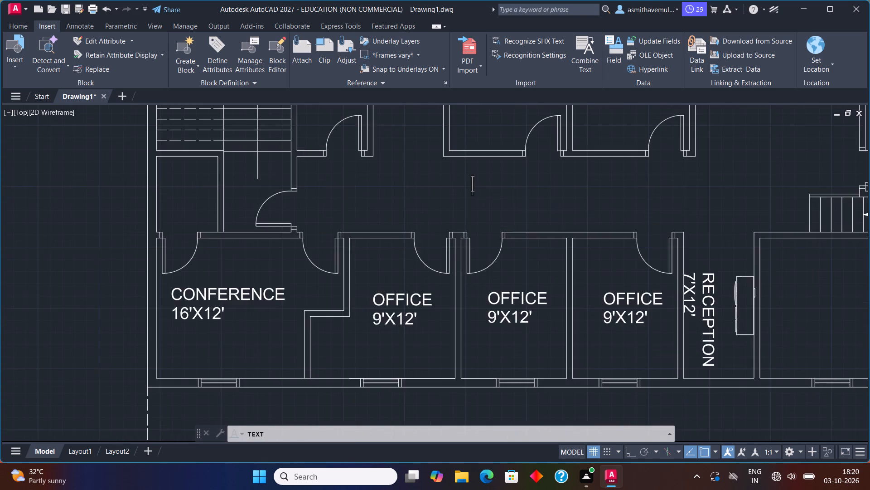
pyautogui.scroll(1, 473, 187)
pyautogui.click(479, 195)
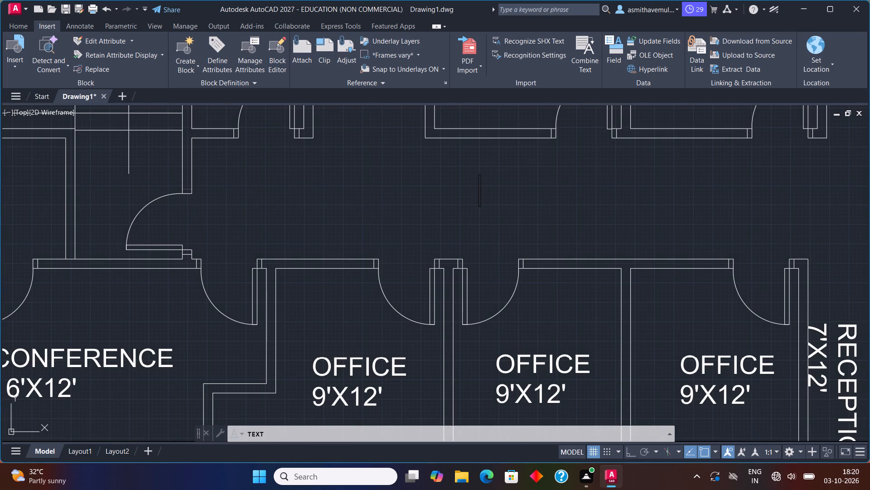
pyautogui.write('PASSAGE')
pyautogui.press('space')
pyautogui.write('WA')
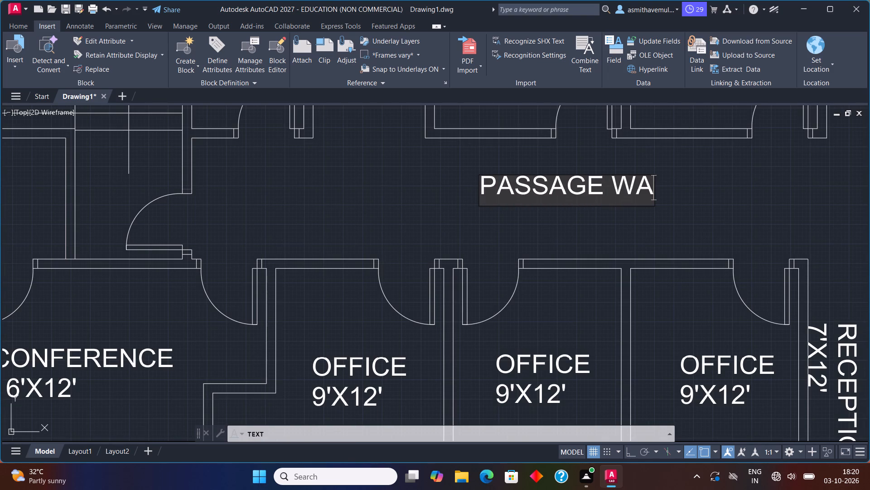
pyautogui.press('y')
pyautogui.scroll(-1, 513, 188)
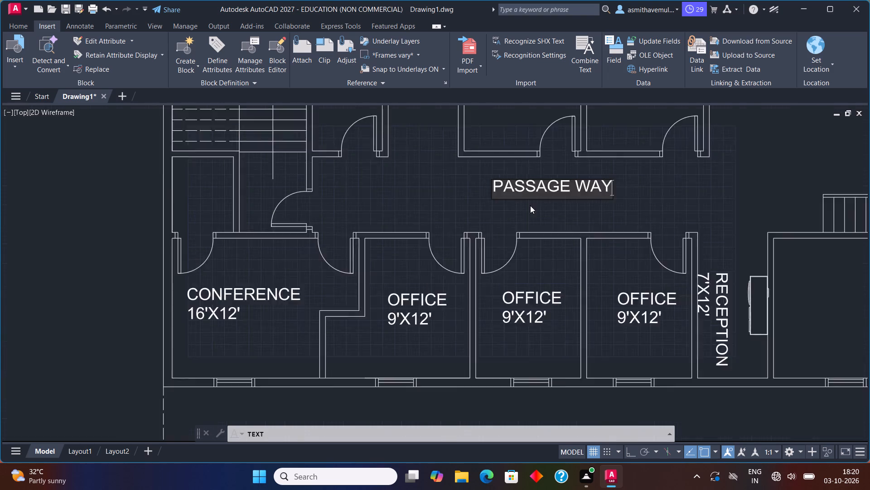
pyautogui.scroll(-1, 530, 206)
pyautogui.moveTo(589, 254); pyautogui.dragTo(454, 197, button='middle')
pyautogui.scroll(-2, 464, 207)
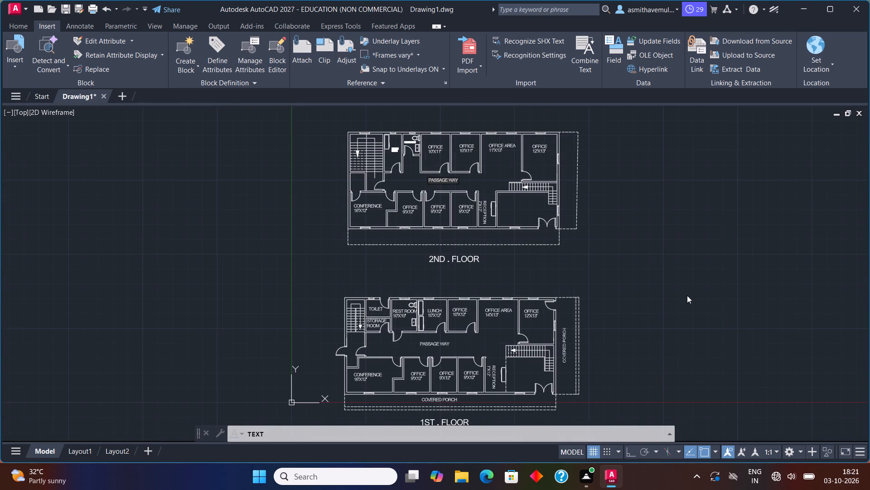
pyautogui.click(687, 295)
pyautogui.press('Escape')
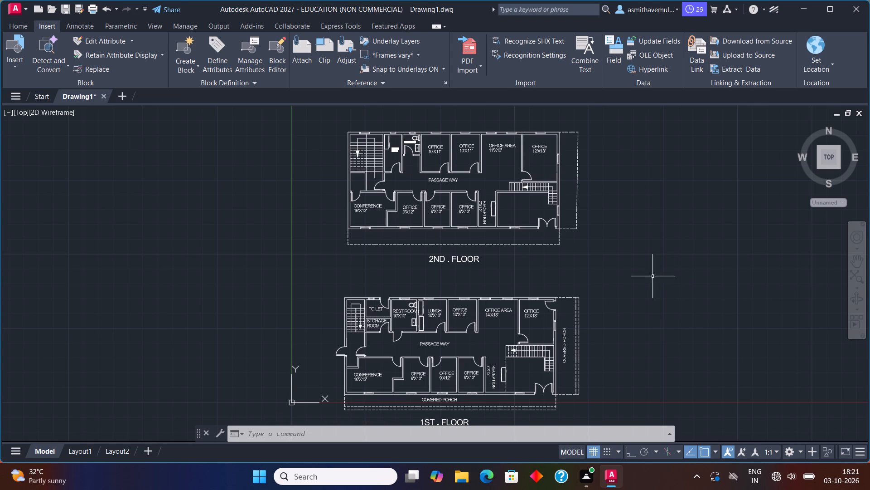
# Examine the 1st-floor plan, from the toilet and storage rooms across to the reception, stairs and covered porches.
pyautogui.moveTo(620, 298); pyautogui.dragTo(568, 251, button='middle')
pyautogui.scroll(1, 423, 304)
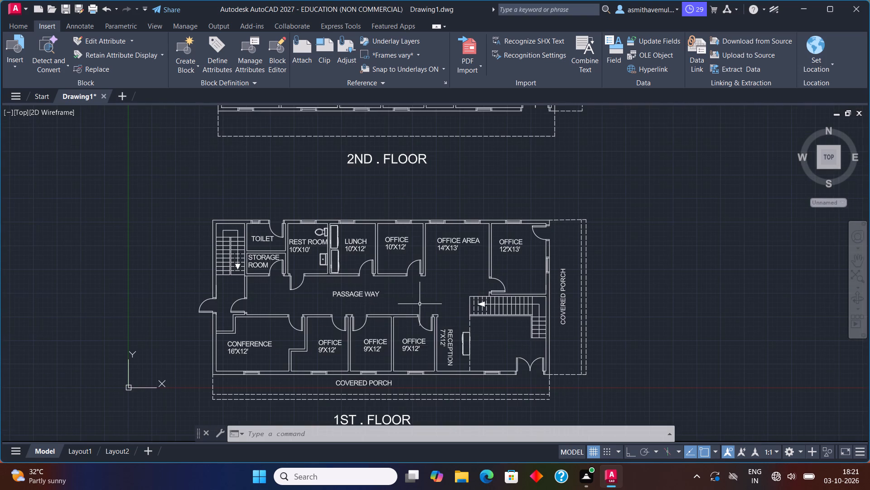
pyautogui.moveTo(362, 301); pyautogui.dragTo(391, 256, button='middle')
pyautogui.scroll(1, 413, 313)
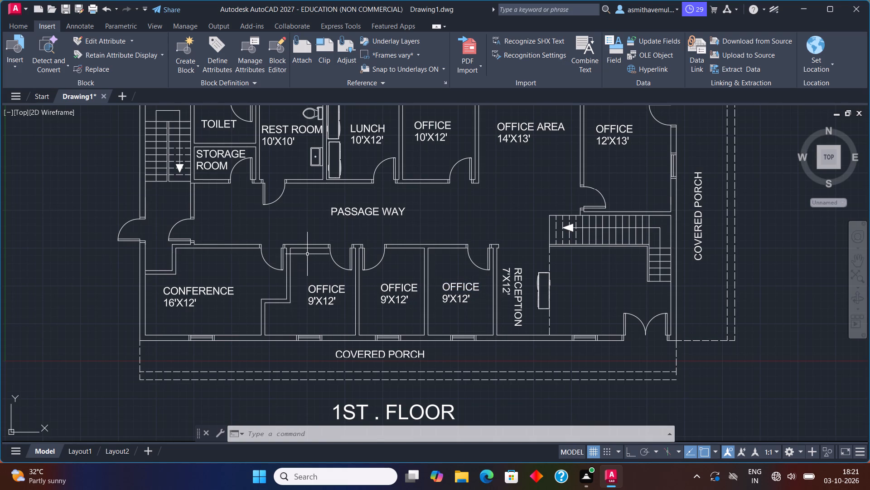
pyautogui.moveTo(394, 231); pyautogui.dragTo(345, 297, button='middle')
pyautogui.scroll(1, 161, 233)
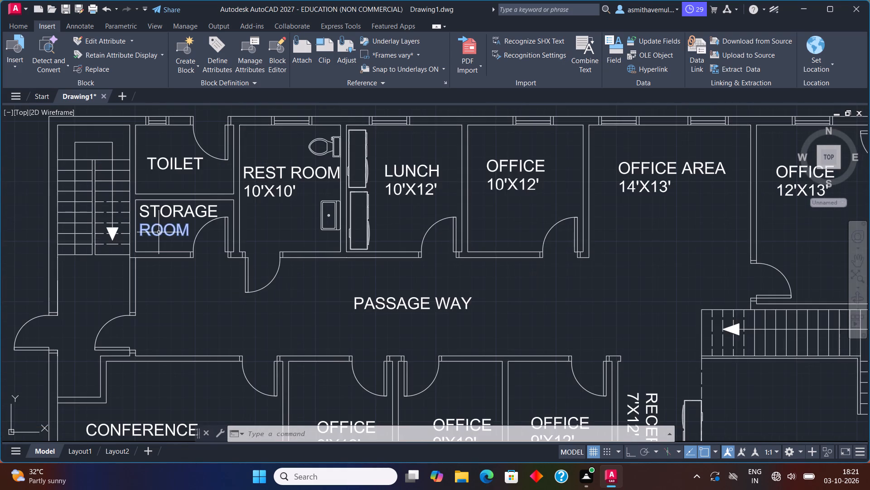
pyautogui.scroll(-2, 158, 233)
pyautogui.scroll(1, 643, 254)
pyautogui.scroll(-1, 421, 314)
pyautogui.moveTo(408, 314); pyautogui.dragTo(543, 251, button='middle')
pyautogui.scroll(1, 517, 253)
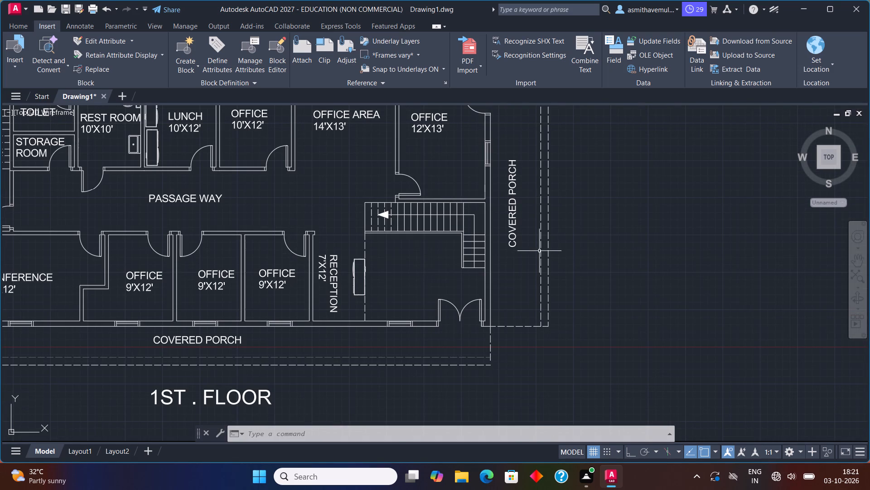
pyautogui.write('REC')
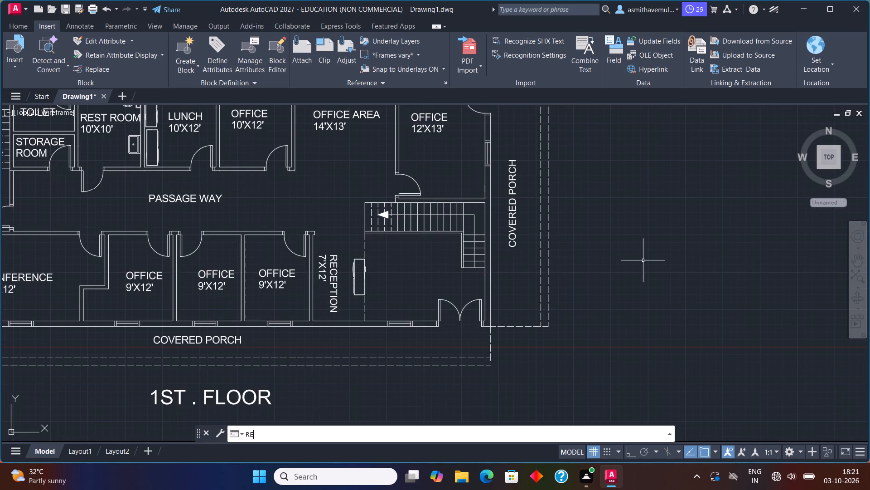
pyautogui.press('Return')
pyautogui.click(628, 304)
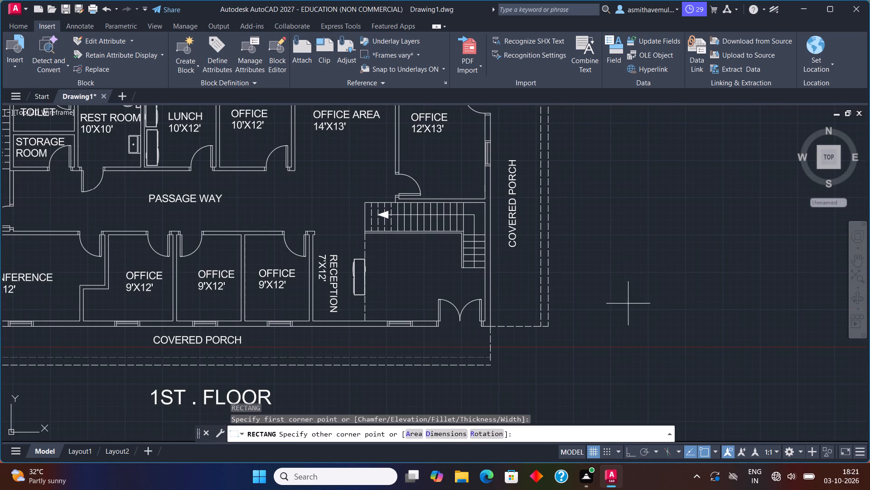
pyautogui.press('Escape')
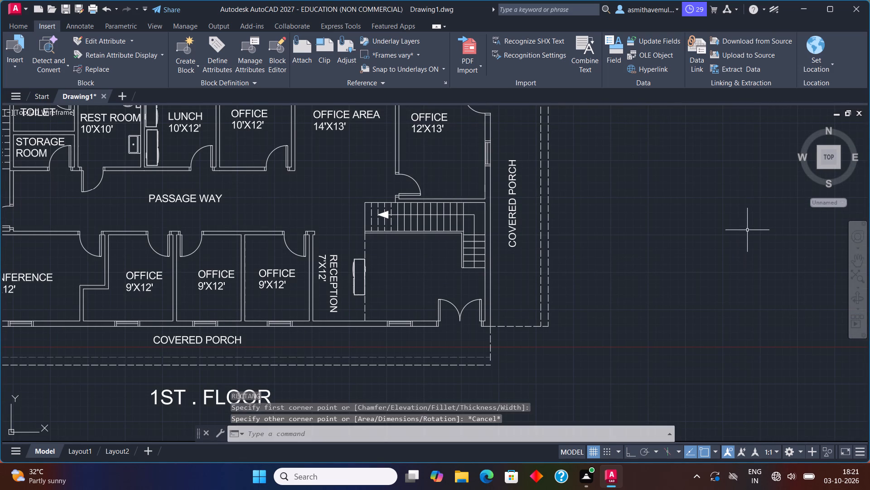
# Set the current linetype to ByLayer.
pyautogui.click(12, 23)
pyautogui.click(671, 67)
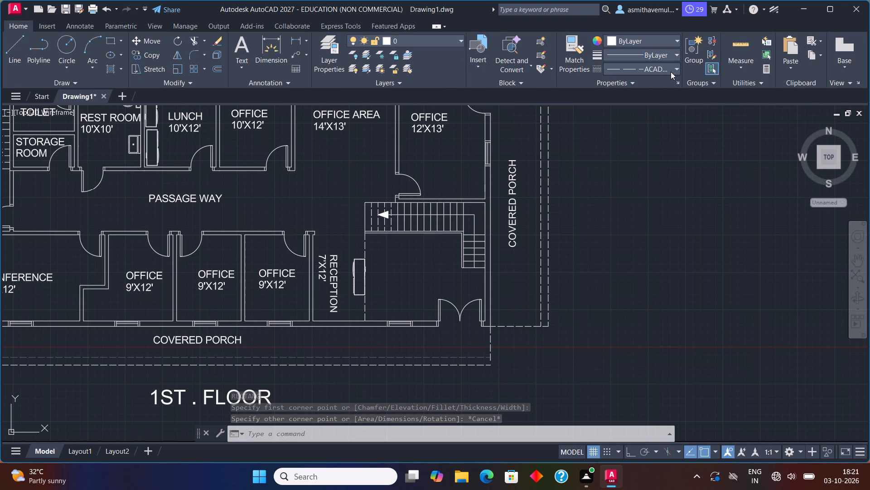
pyautogui.click(664, 78)
# Draw a rectangle 3' long and 9" wide in the empty space east of the 1st-floor plan.
pyautogui.write('REC')
pyautogui.press('Return')
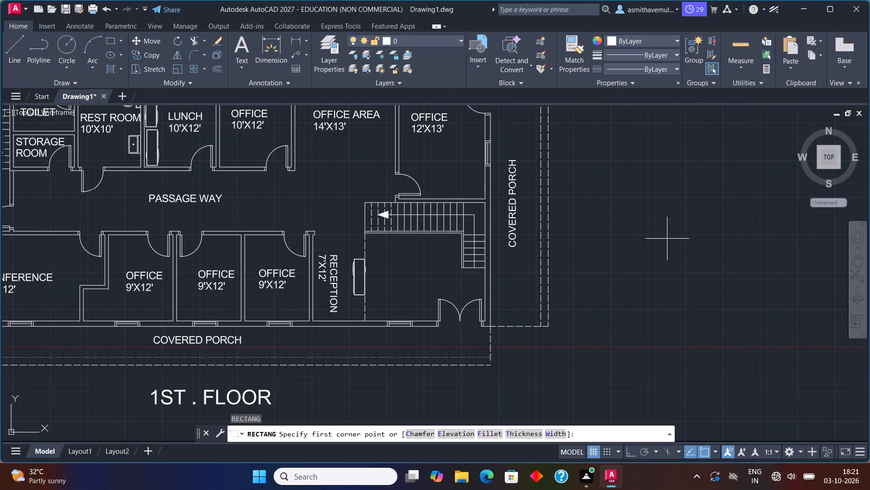
pyautogui.click(644, 281)
pyautogui.press('d')
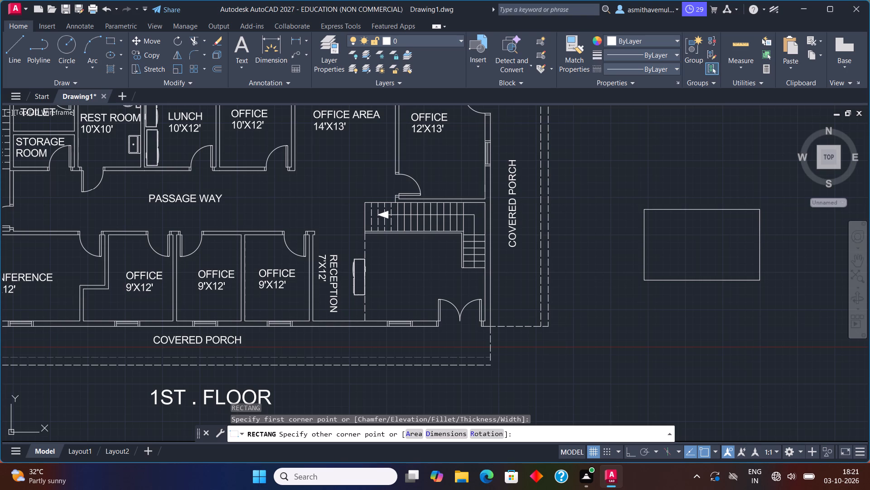
pyautogui.press('Return')
pyautogui.write("3'")
pyautogui.press('Return')
pyautogui.press('9')
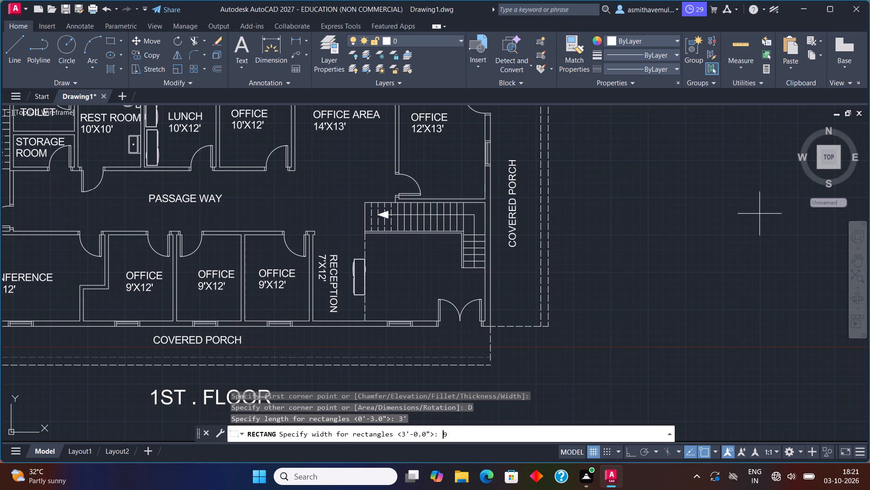
pyautogui.hotkey('shift', '"')
pyautogui.press('Return')
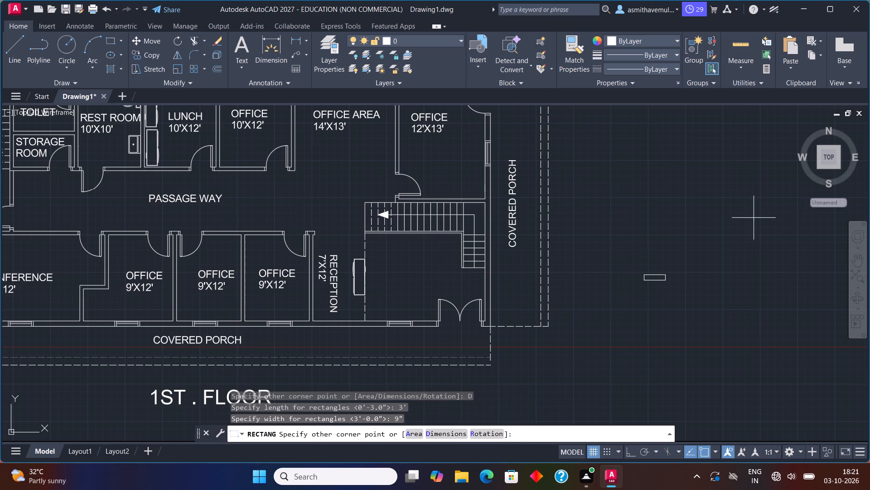
pyautogui.click(699, 268)
# Explode the 3' by 9" rectangle into separate lines.
pyautogui.scroll(1, 667, 280)
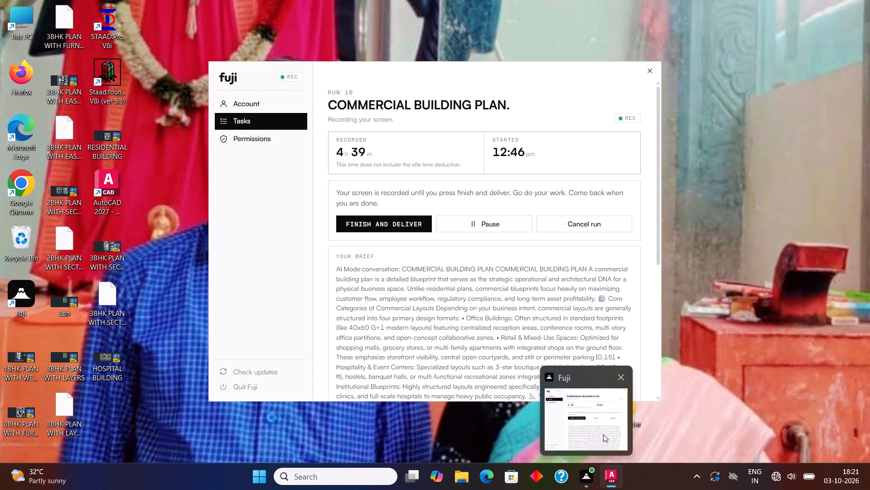
pyautogui.scroll(2, 642, 304)
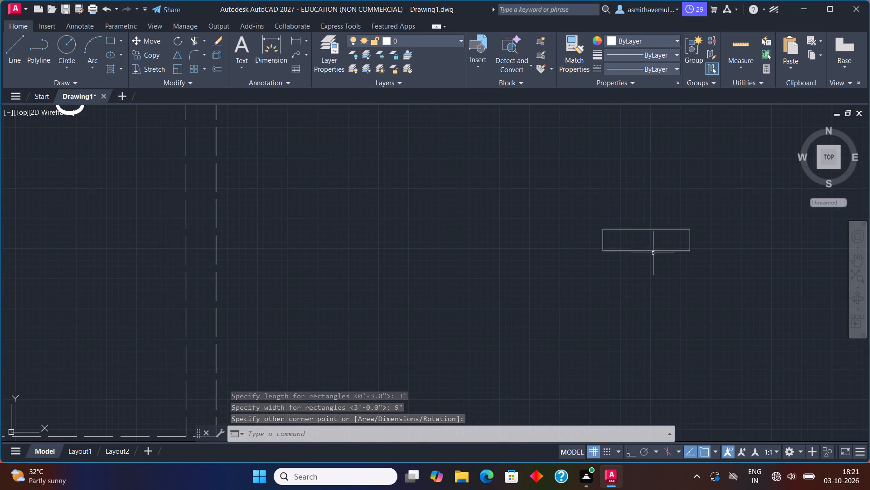
pyautogui.click(654, 254)
pyautogui.click(654, 248)
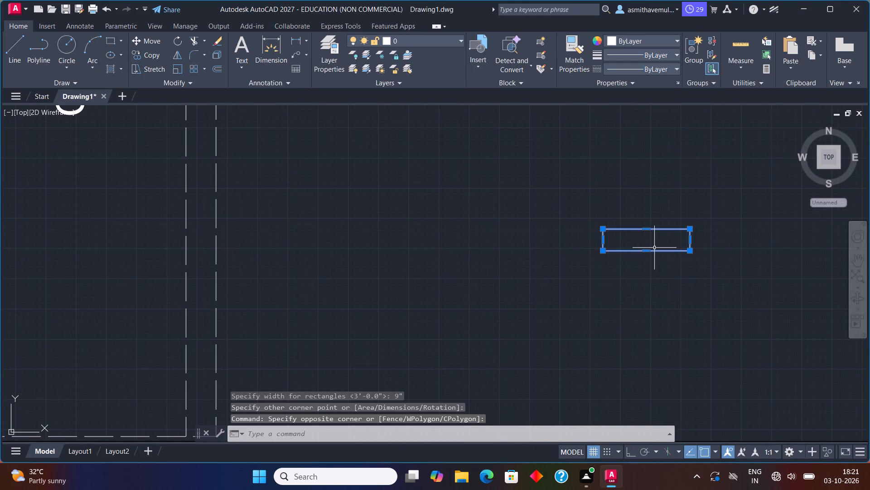
pyautogui.press('x')
pyautogui.press('Return')
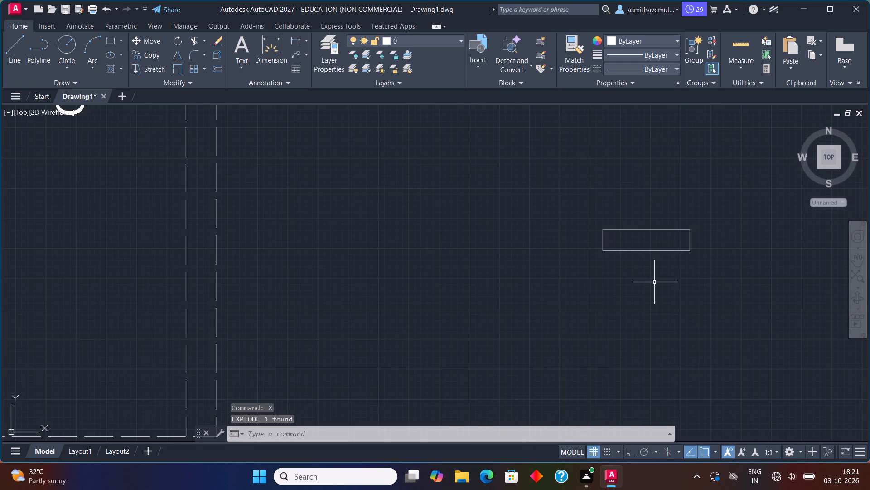
# Draw a horizontal centre line through the 3' by 9" rectangle, joining the midpoints of its two short sides.
pyautogui.press('l')
pyautogui.press('Return')
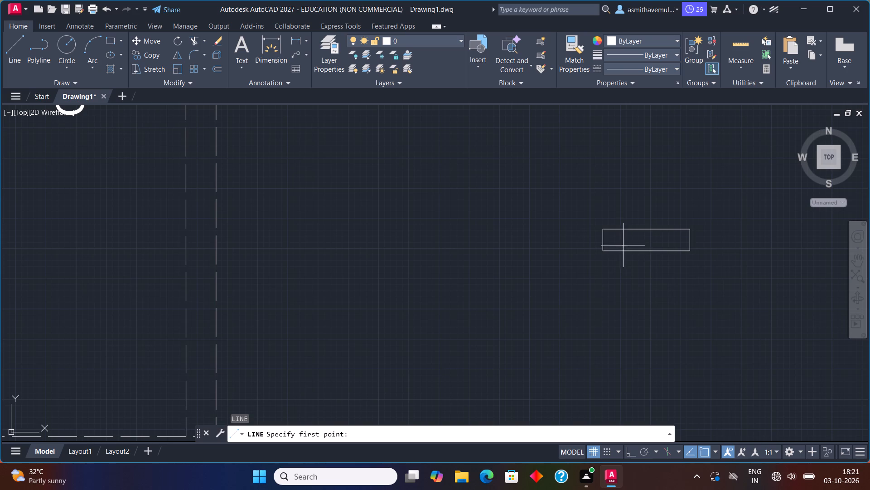
pyautogui.click(604, 239)
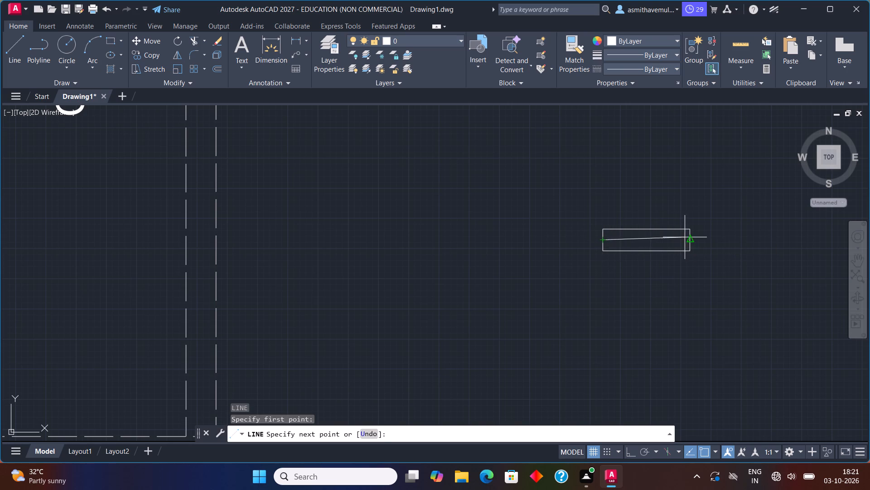
pyautogui.click(693, 240)
pyautogui.press('Escape')
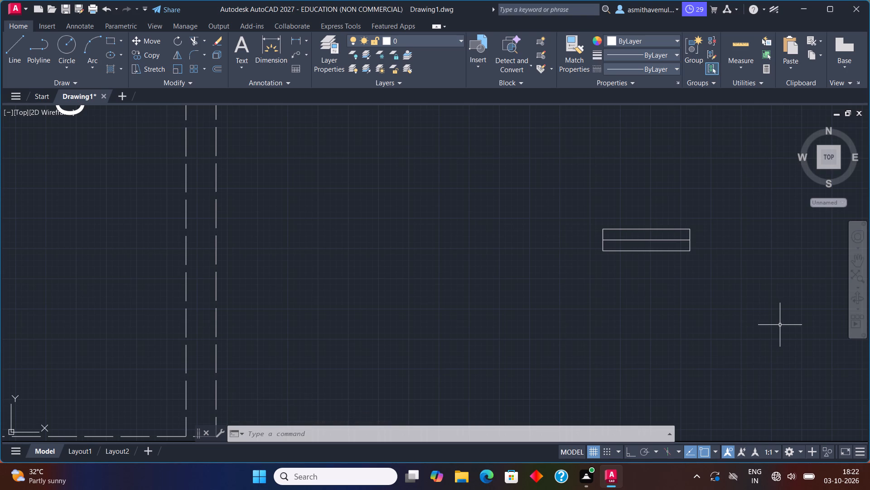
# Offset both short sides of the 3' by 9" rectangle outward by 3".
pyautogui.press('o')
pyautogui.press('Return')
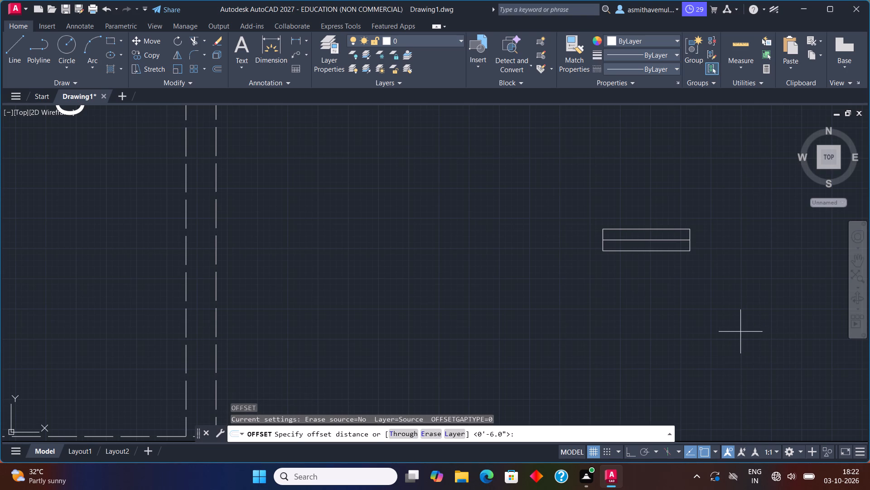
pyautogui.press('3')
pyautogui.hotkey('shift', '"')
pyautogui.press('Return')
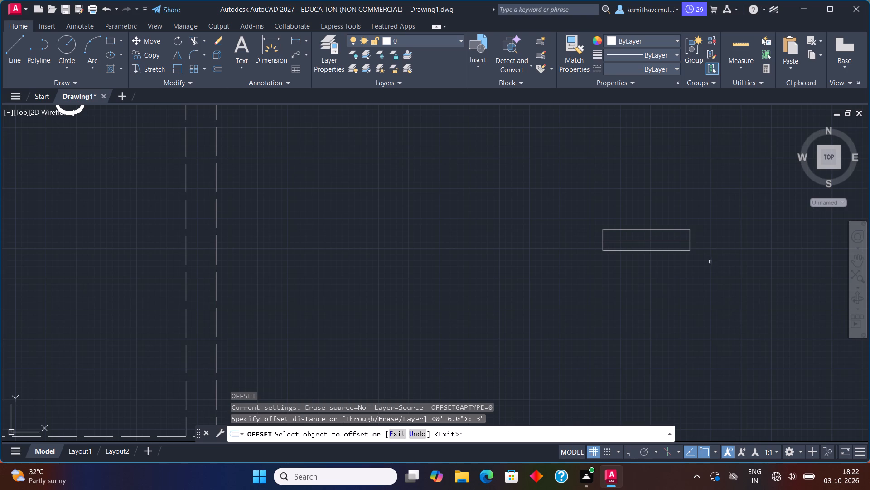
pyautogui.scroll(1, 698, 244)
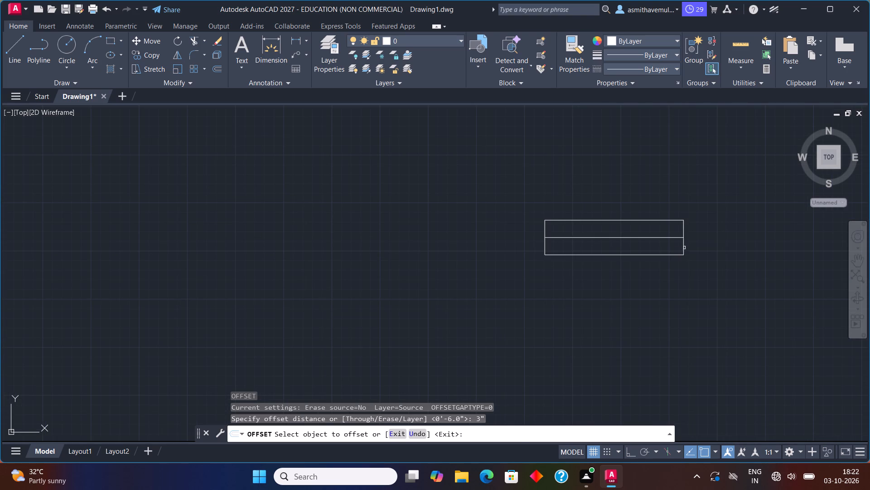
pyautogui.click(684, 248)
pyautogui.click(720, 238)
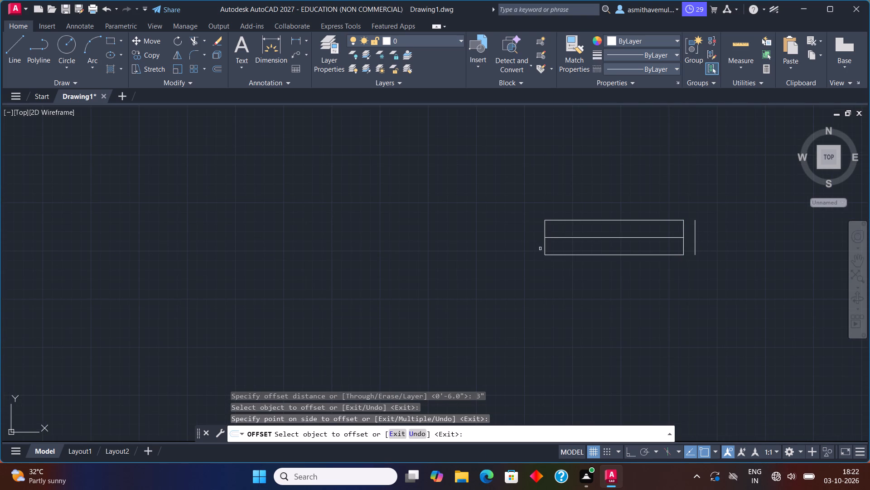
pyautogui.click(545, 247)
pyautogui.moveTo(505, 247); pyautogui.dragTo(516, 247)
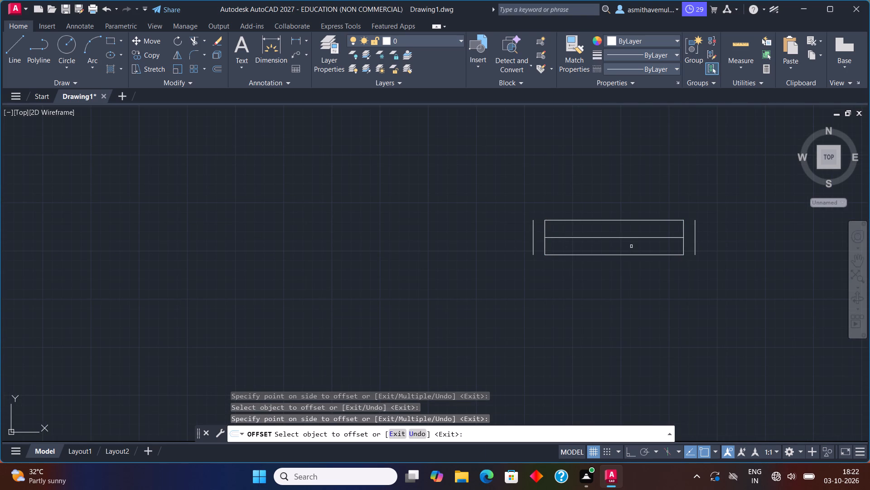
# Offset the rectangle's centre line 3" toward its upper long side.
pyautogui.click(635, 239)
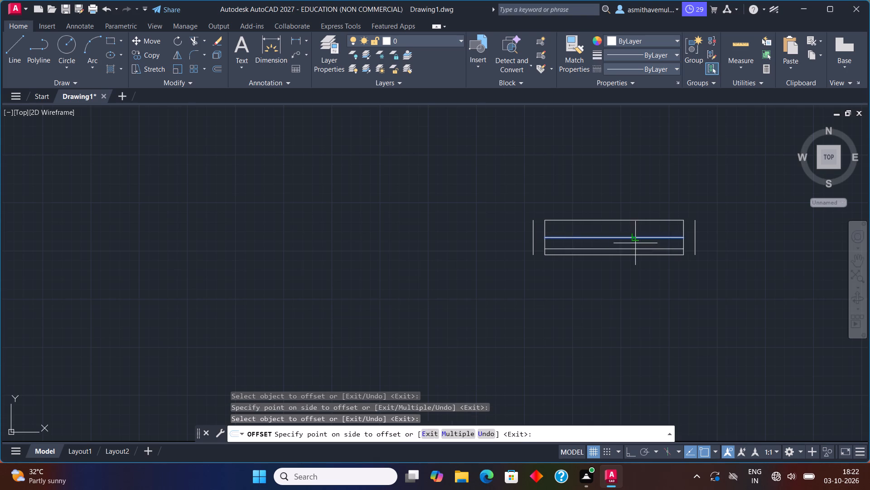
pyautogui.click(635, 244)
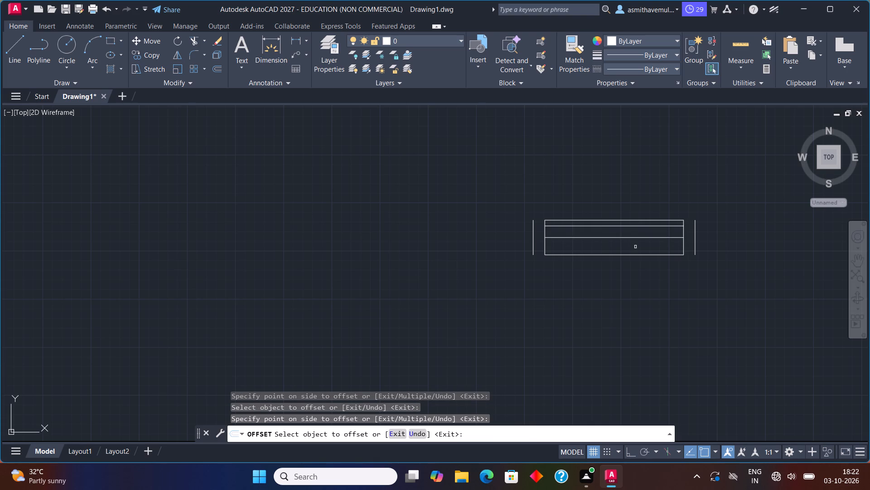
pyautogui.press('Escape')
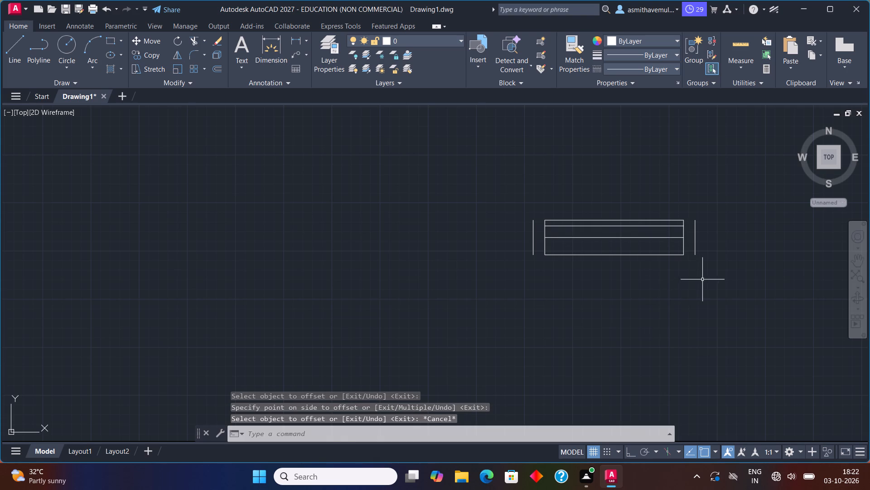
# Rotate the whole 3' by 9" element, including its centre line and all the offset lines.
pyautogui.moveTo(752, 235); pyautogui.dragTo(458, 334)
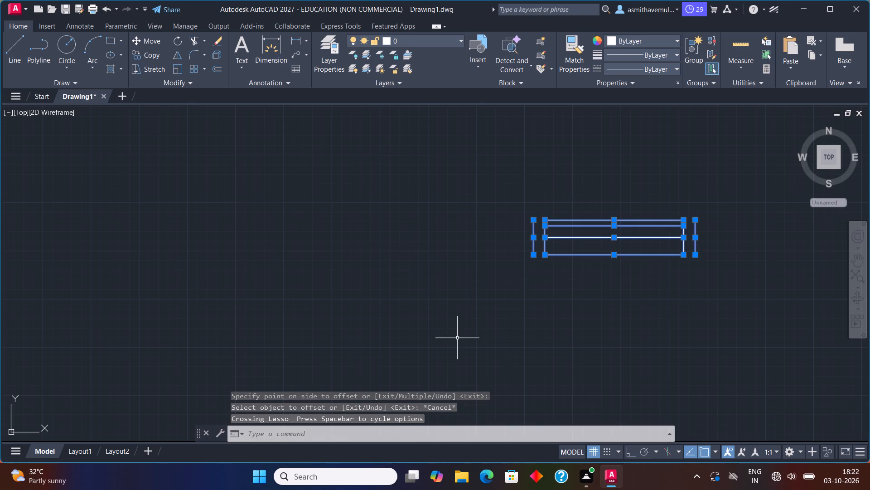
pyautogui.write('RO')
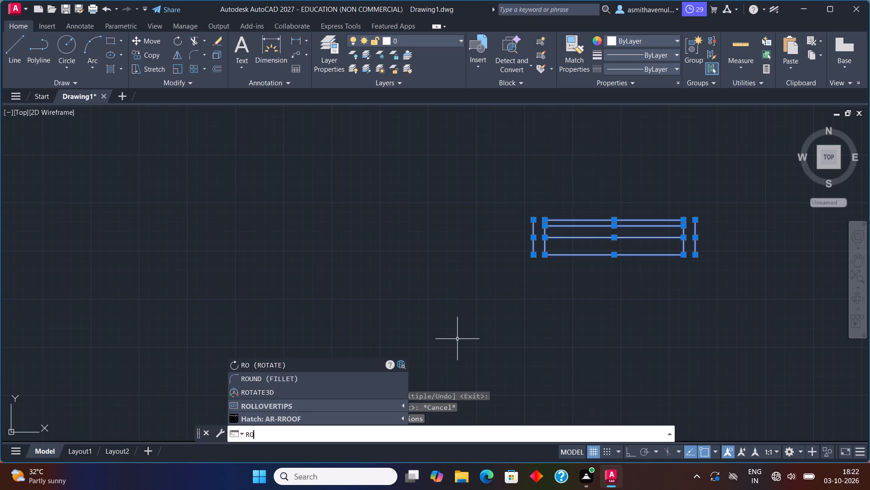
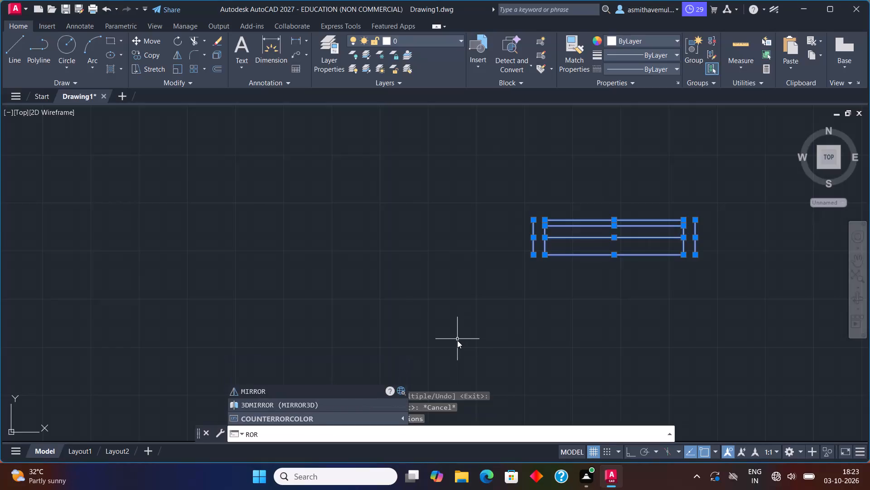
# Rotate the 3' by 9" element 90° to vertical about the upper endpoint of its eastern offset end line.
pyautogui.press('BackSpace')
pyautogui.press('Return')
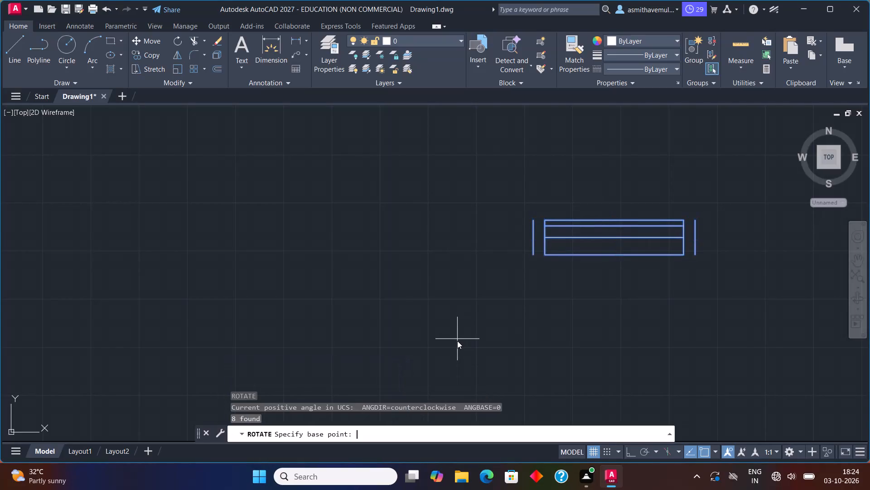
pyautogui.click(694, 218)
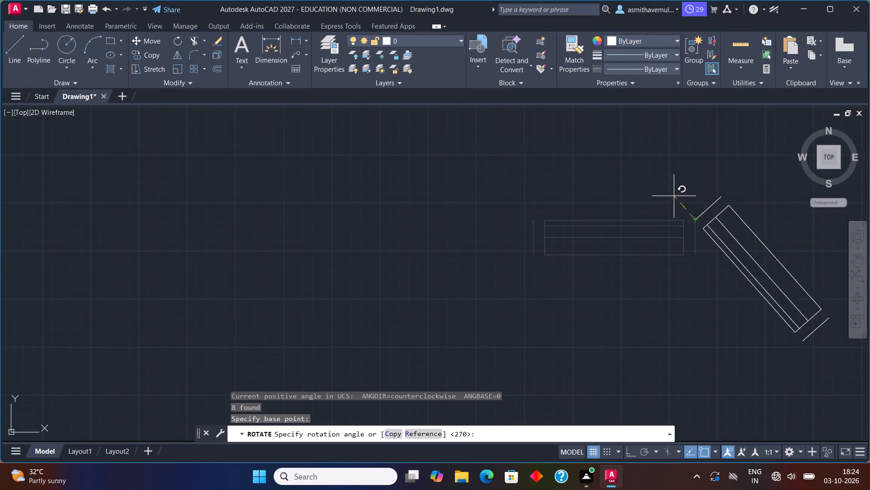
pyautogui.press('F8')
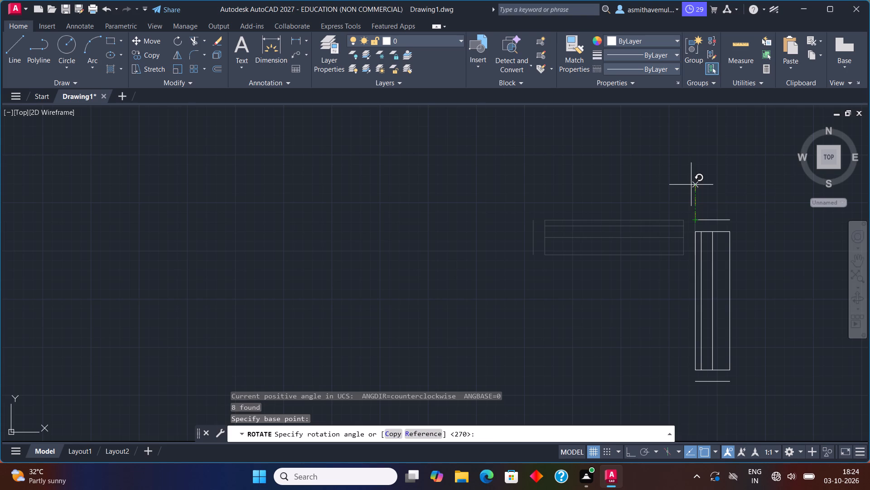
pyautogui.click(691, 185)
# Move the vertical element by its upper end-line corner into the first floor's east exterior wall, between the stair and the double door.
pyautogui.scroll(-1, 613, 232)
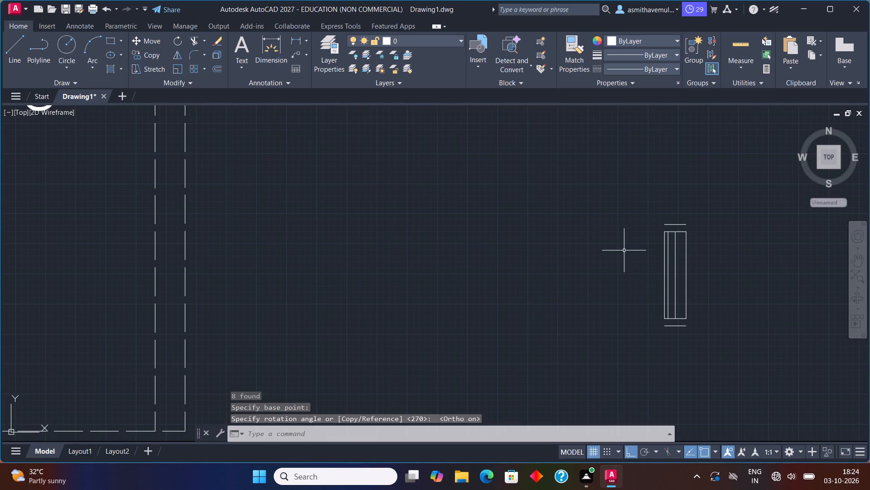
pyautogui.scroll(-1, 627, 256)
pyautogui.moveTo(571, 287); pyautogui.dragTo(588, 290, button='middle')
pyautogui.moveTo(707, 219); pyautogui.dragTo(671, 234)
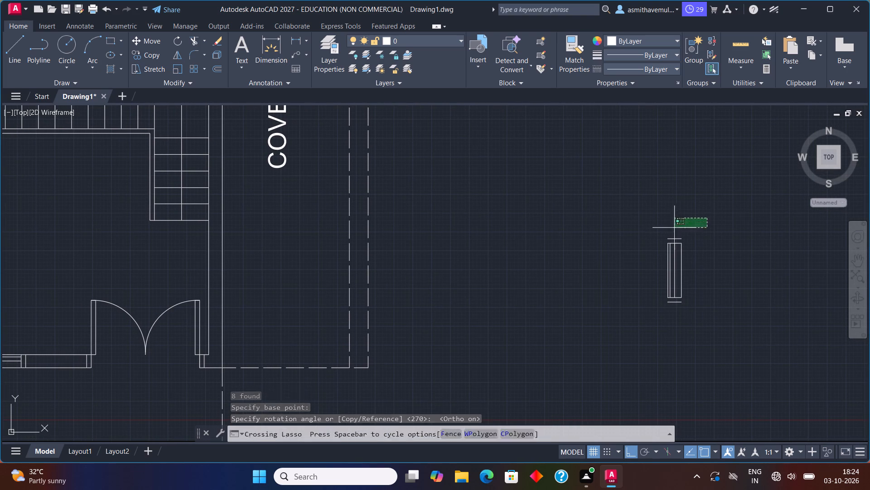
pyautogui.moveTo(671, 234); pyautogui.dragTo(690, 329)
pyautogui.press('m')
pyautogui.press('Return')
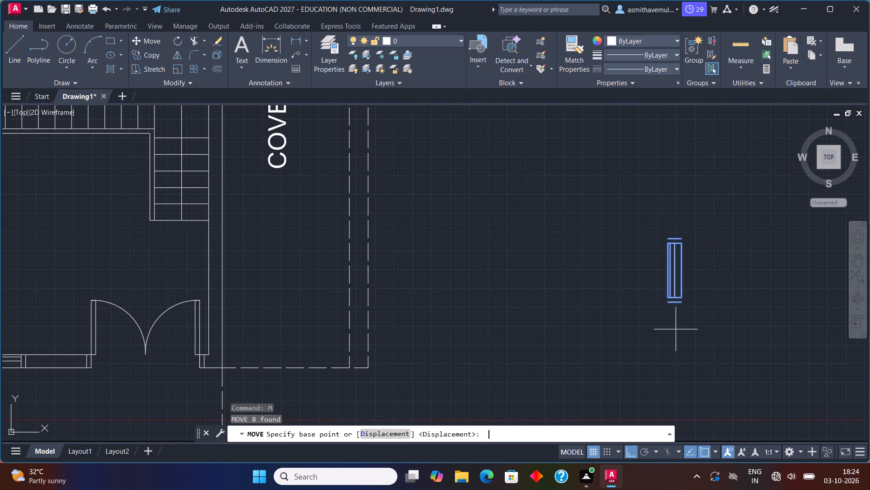
pyautogui.click(668, 238)
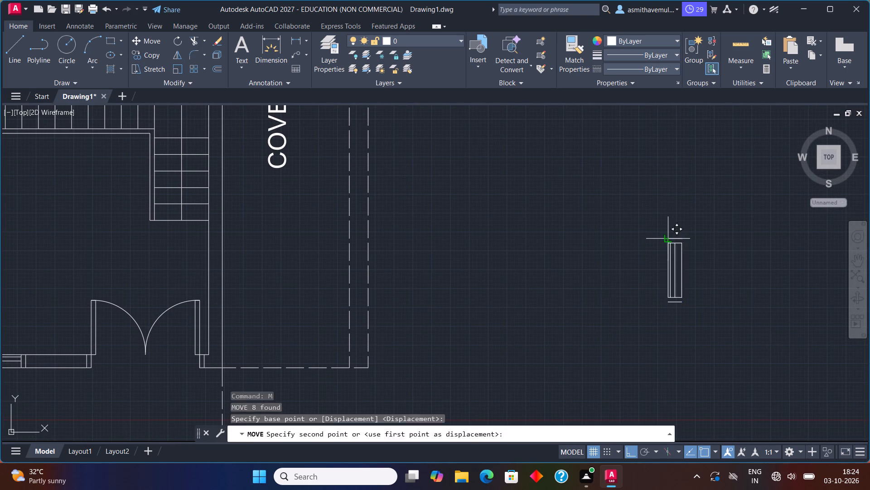
pyautogui.scroll(2, 203, 217)
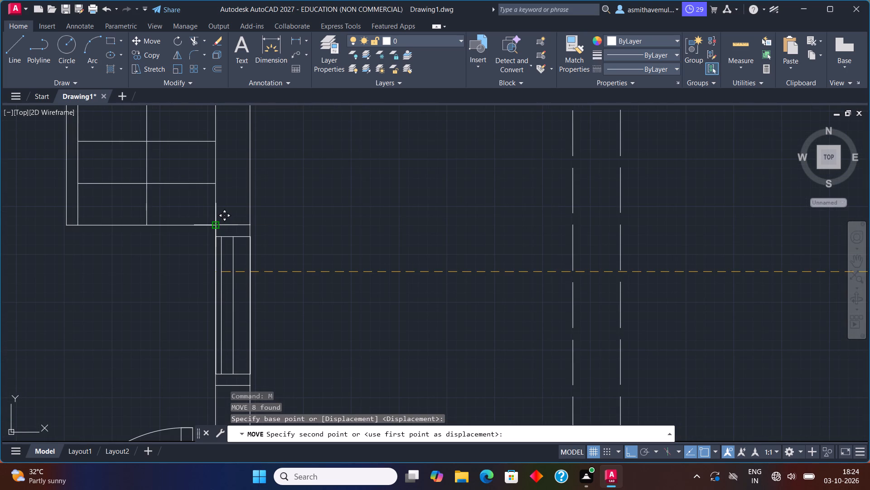
pyautogui.press('F8')
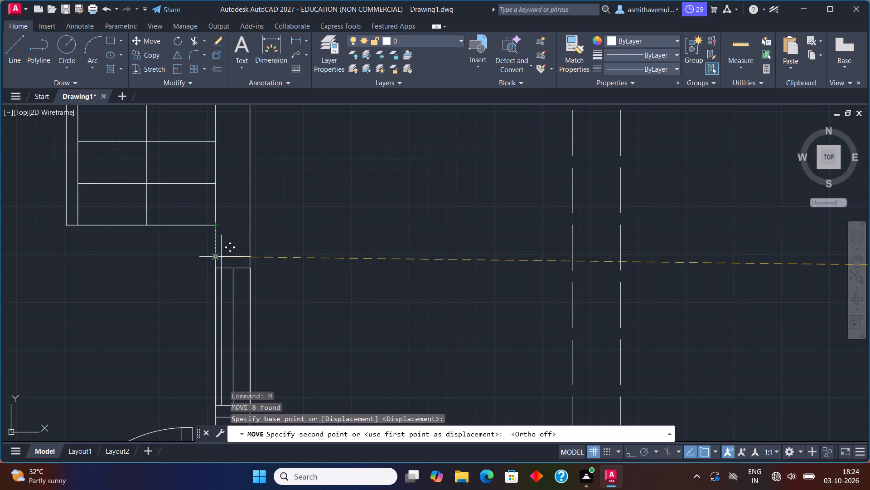
pyautogui.scroll(-1, 234, 233)
pyautogui.moveTo(235, 231); pyautogui.dragTo(381, 160, button='middle')
pyautogui.scroll(1, 363, 193)
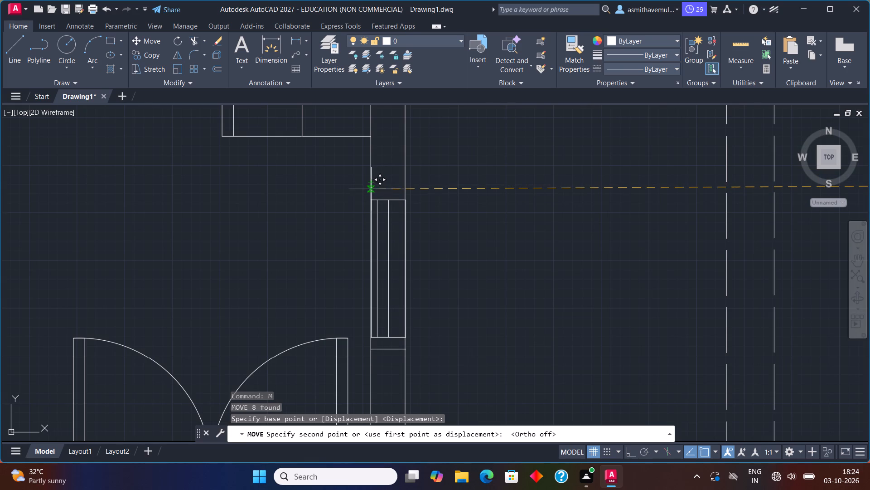
pyautogui.click(371, 189)
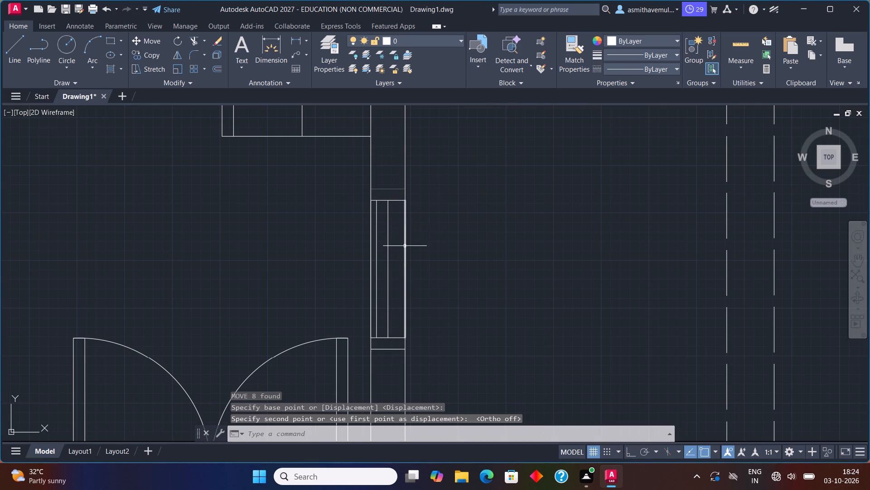
# Delete the element's two long outer sides that overlap the faces of the east wall.
pyautogui.click(405, 247)
pyautogui.press('Delete')
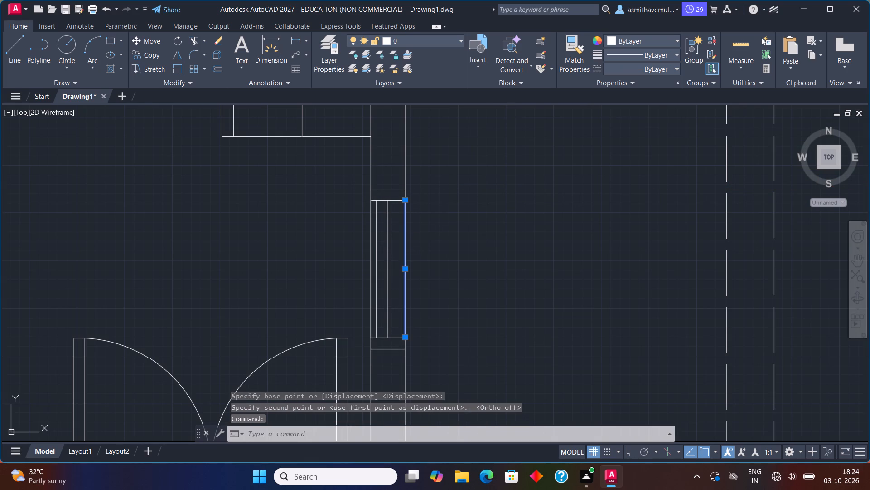
pyautogui.click(370, 269)
pyautogui.press('Delete')
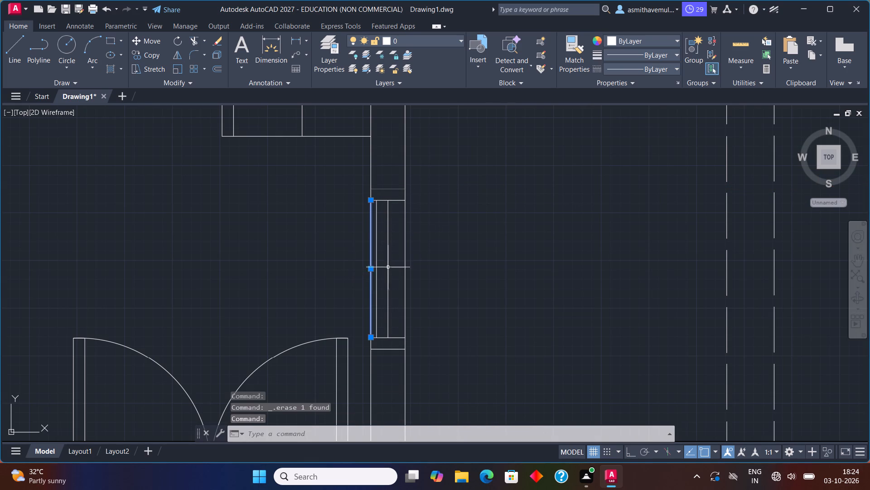
# Examine the windows and exterior walls around the first-floor plan.
pyautogui.scroll(-4, 458, 266)
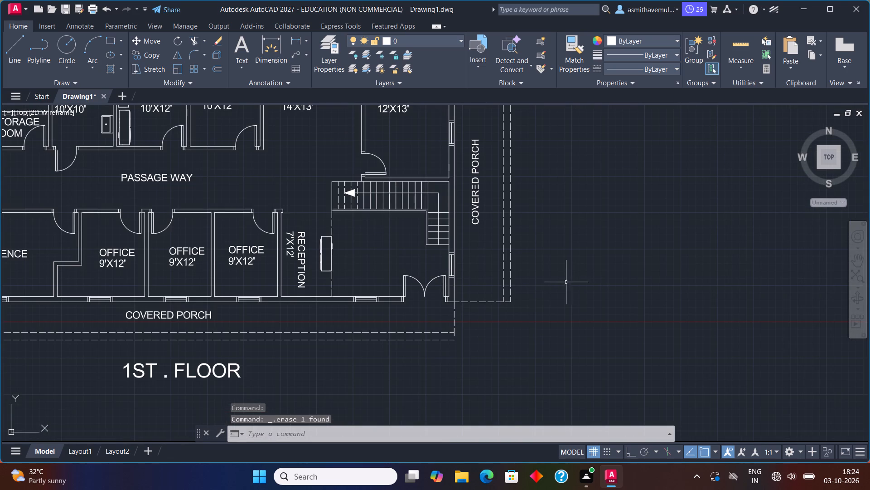
pyautogui.scroll(1, 529, 290)
pyautogui.moveTo(514, 291); pyautogui.dragTo(695, 312, button='middle')
pyautogui.scroll(-1, 403, 321)
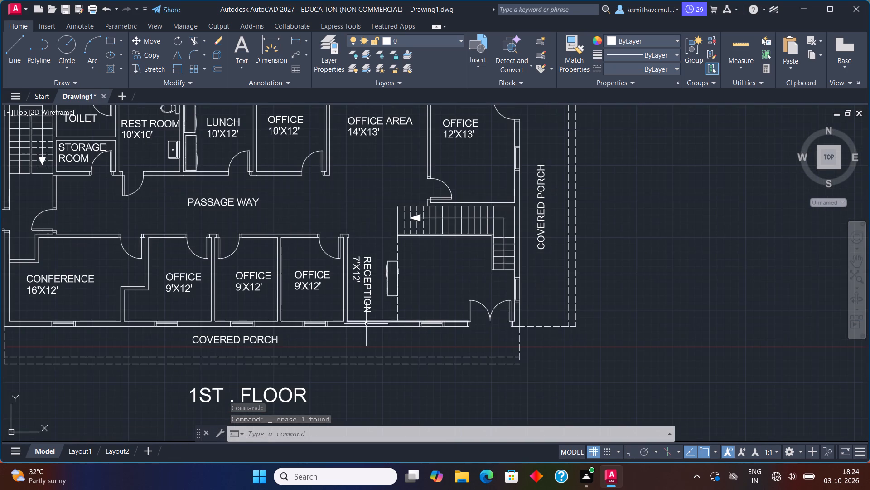
pyautogui.moveTo(375, 323); pyautogui.dragTo(520, 310, button='middle')
pyautogui.scroll(1, 156, 241)
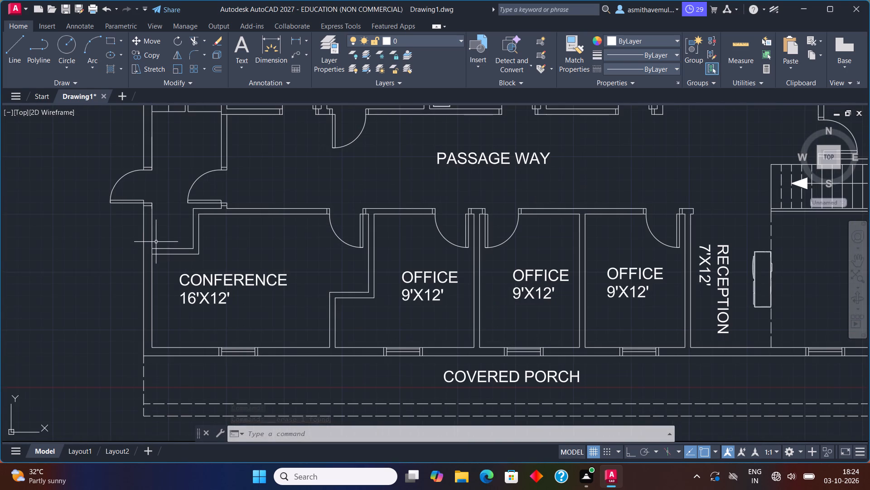
pyautogui.scroll(-2, 223, 262)
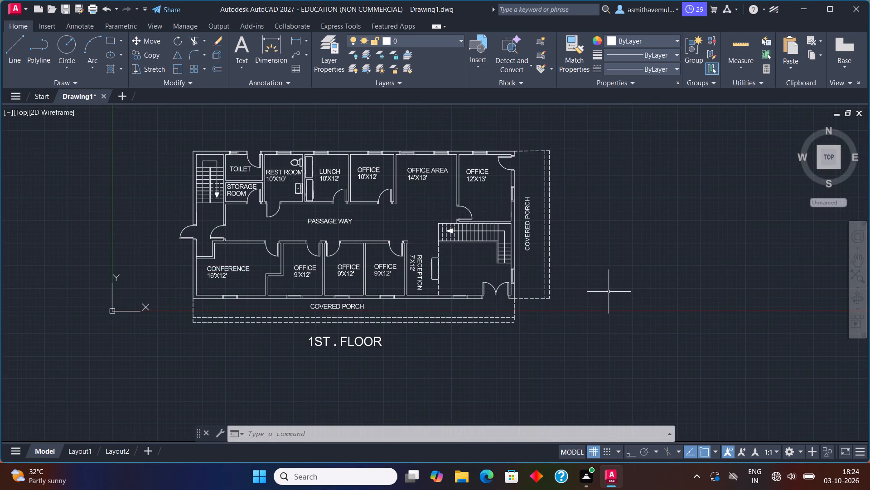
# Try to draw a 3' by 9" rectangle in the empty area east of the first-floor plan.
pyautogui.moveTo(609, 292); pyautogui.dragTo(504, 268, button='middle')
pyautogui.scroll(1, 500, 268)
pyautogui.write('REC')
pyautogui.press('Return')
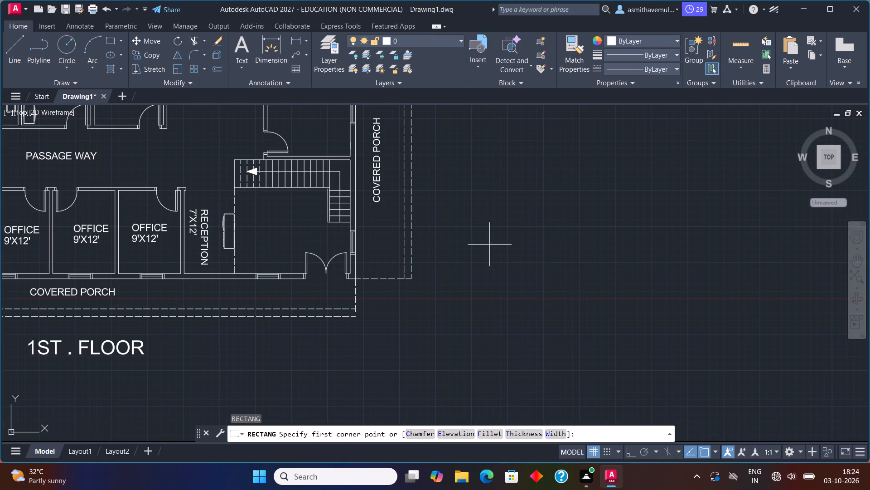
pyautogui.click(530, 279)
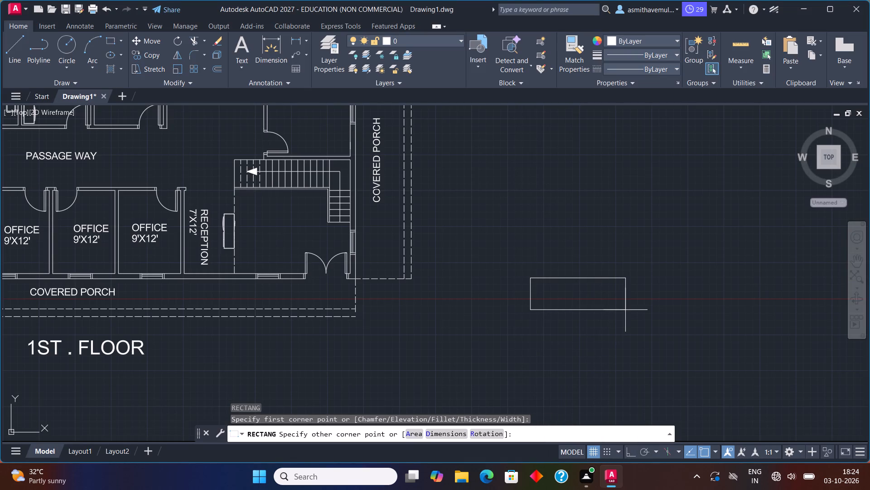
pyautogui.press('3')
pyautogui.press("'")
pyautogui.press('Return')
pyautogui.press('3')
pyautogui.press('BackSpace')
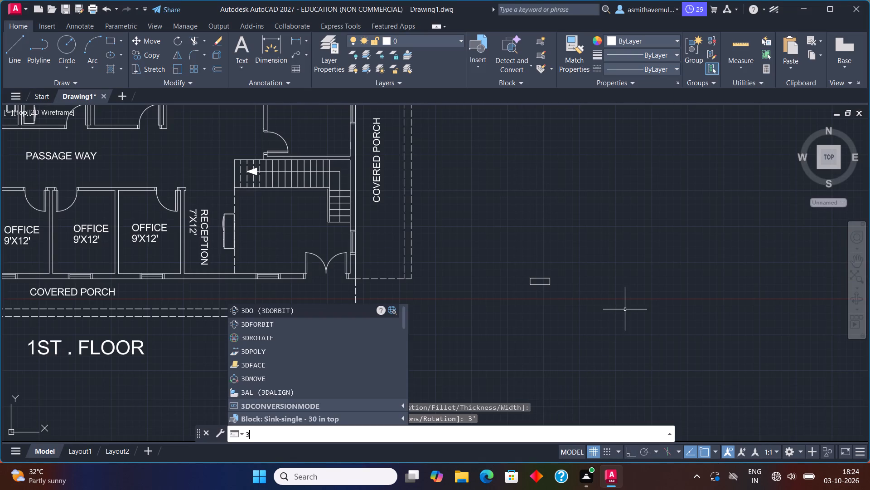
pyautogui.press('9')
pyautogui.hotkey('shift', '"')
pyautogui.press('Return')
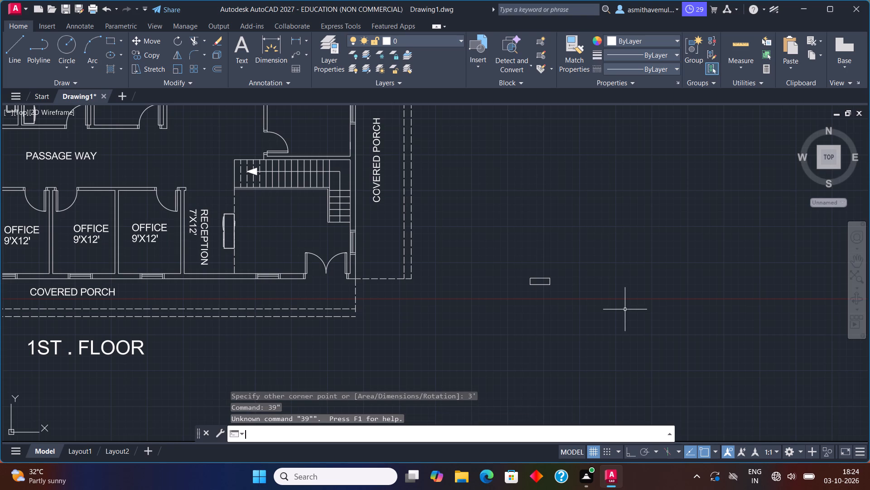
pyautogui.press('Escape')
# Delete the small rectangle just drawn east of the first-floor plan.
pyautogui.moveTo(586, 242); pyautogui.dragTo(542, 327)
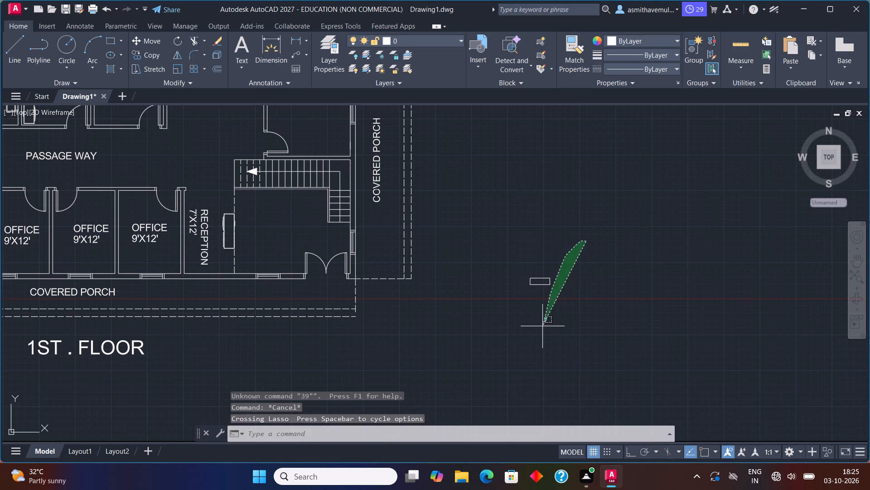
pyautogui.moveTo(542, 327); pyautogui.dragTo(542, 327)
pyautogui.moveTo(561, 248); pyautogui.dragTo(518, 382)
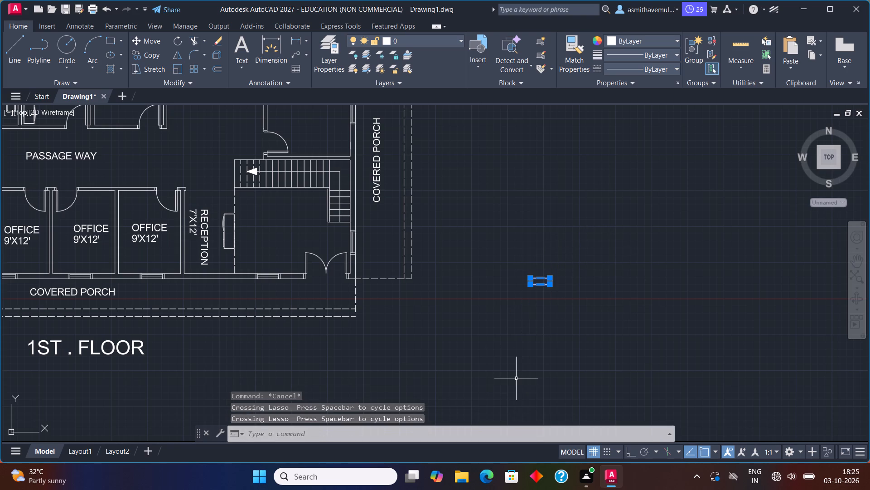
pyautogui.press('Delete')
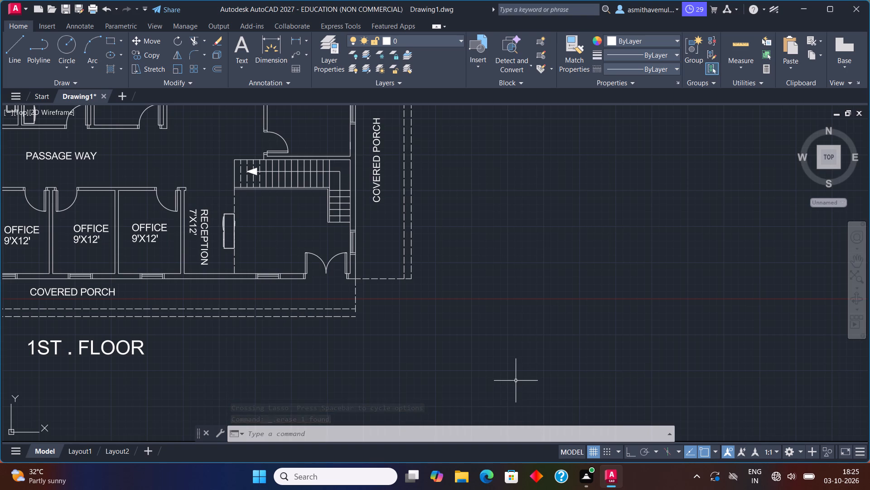
# Draw a rectangle by dimensions, length 3' and width 9", in the empty area east of the first-floor plan.
pyautogui.press('r')
pyautogui.press('e')
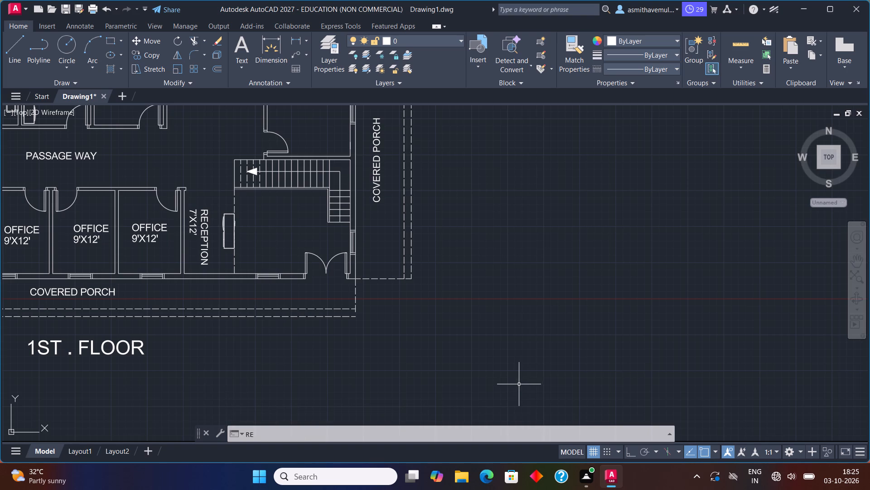
pyautogui.press('c')
pyautogui.press('Return')
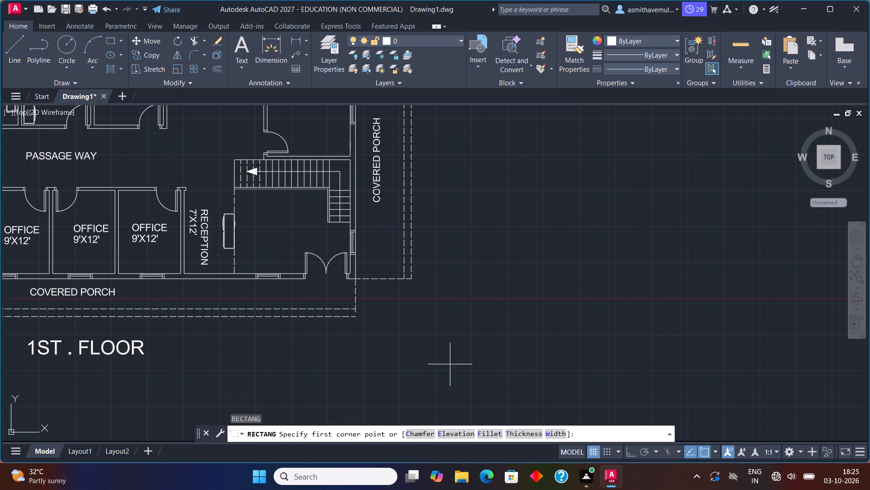
pyautogui.moveTo(503, 308); pyautogui.dragTo(514, 299)
pyautogui.press('d')
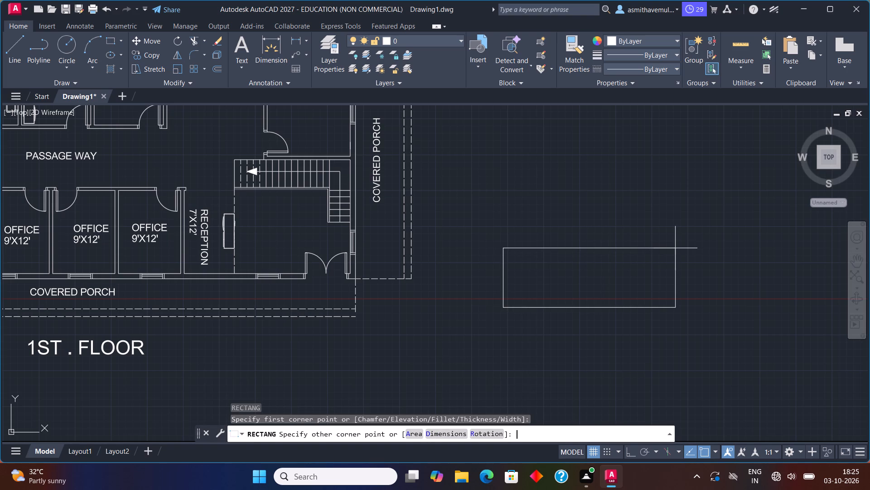
pyautogui.press('Return')
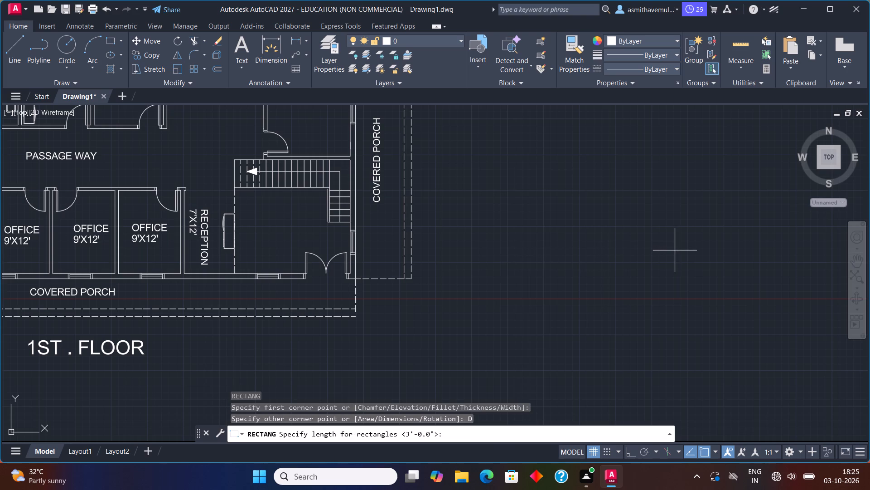
pyautogui.write("3'")
pyautogui.press('Return')
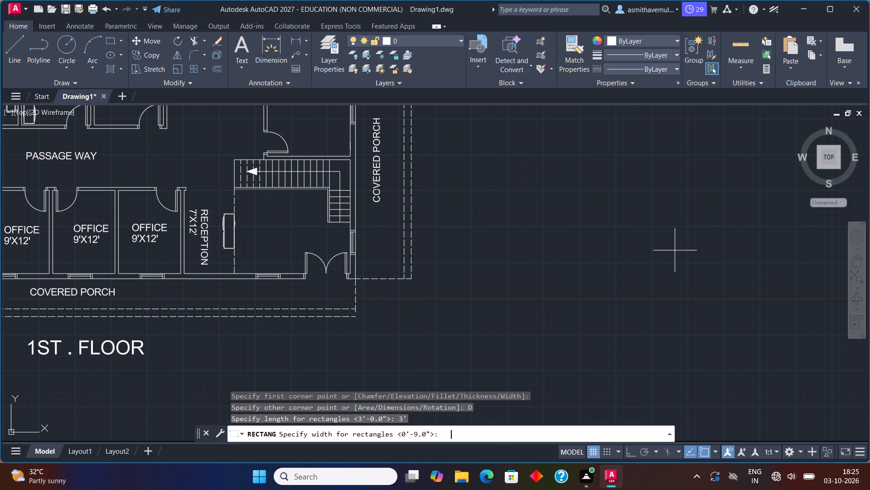
pyautogui.press('9')
pyautogui.hotkey('shift', '"')
pyautogui.press('Return')
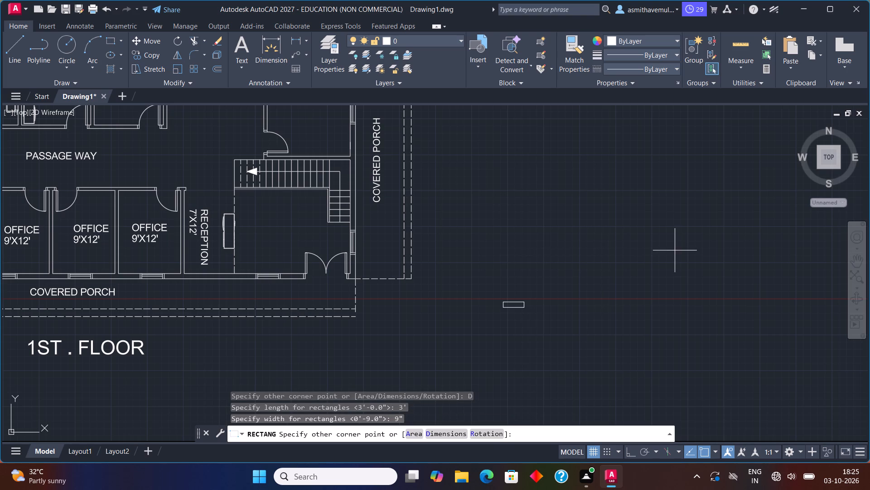
pyautogui.click(546, 310)
# Draw a horizontal centre line through the new 3' by 9" rectangle, joining the midpoints of its short sides.
pyautogui.scroll(2, 527, 310)
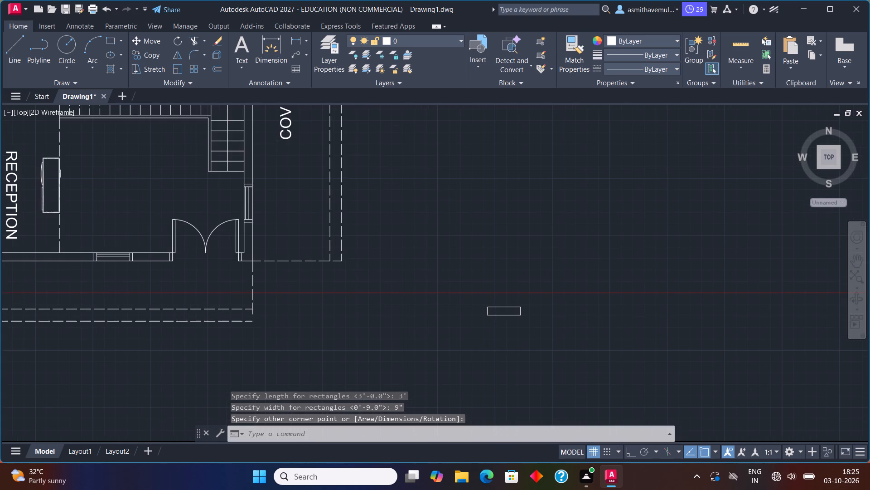
pyautogui.press('l')
pyautogui.press('Return')
pyautogui.scroll(1, 493, 313)
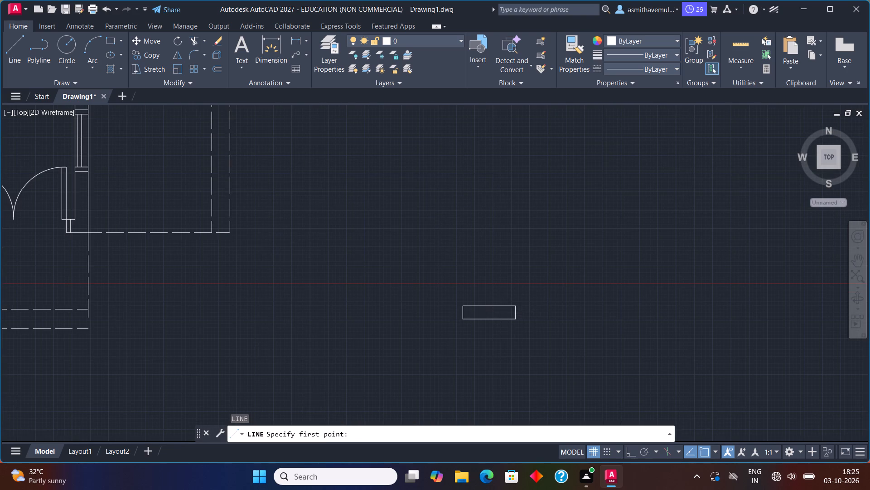
pyautogui.click(442, 312)
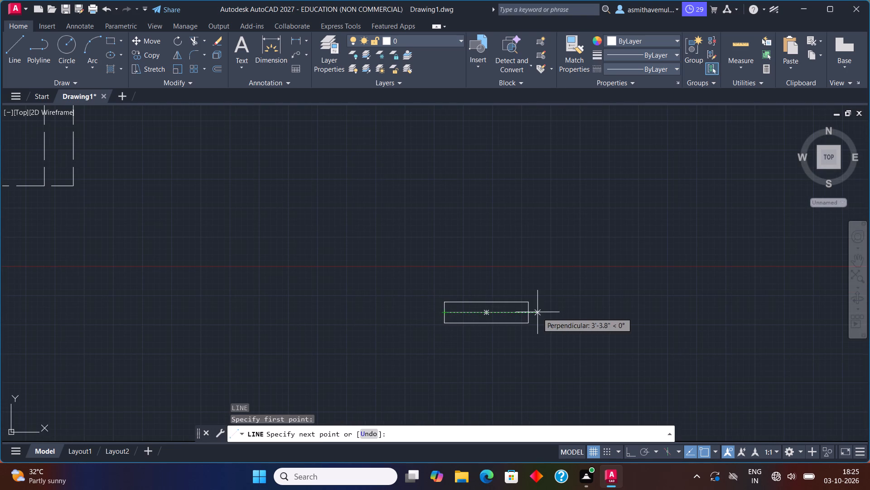
pyautogui.click(531, 313)
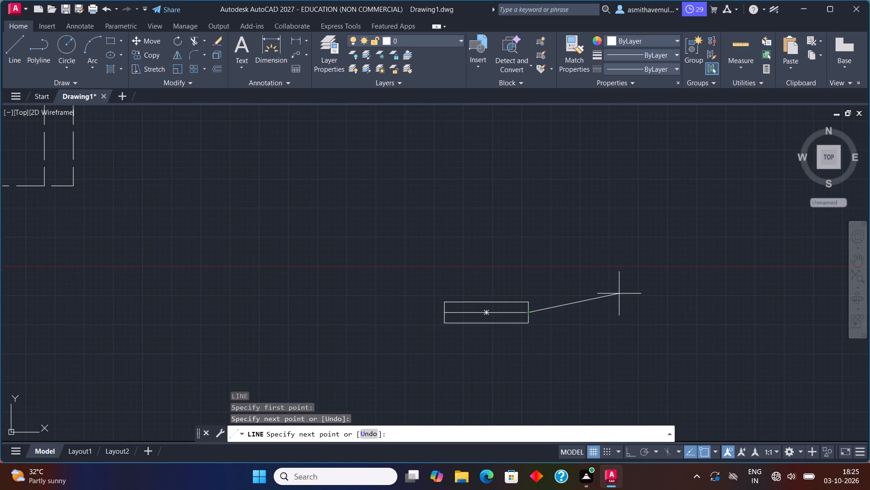
# Explode the 3' by 9" rectangle east of the first-floor plan into separate lines.
pyautogui.press('Escape')
pyautogui.click(531, 322)
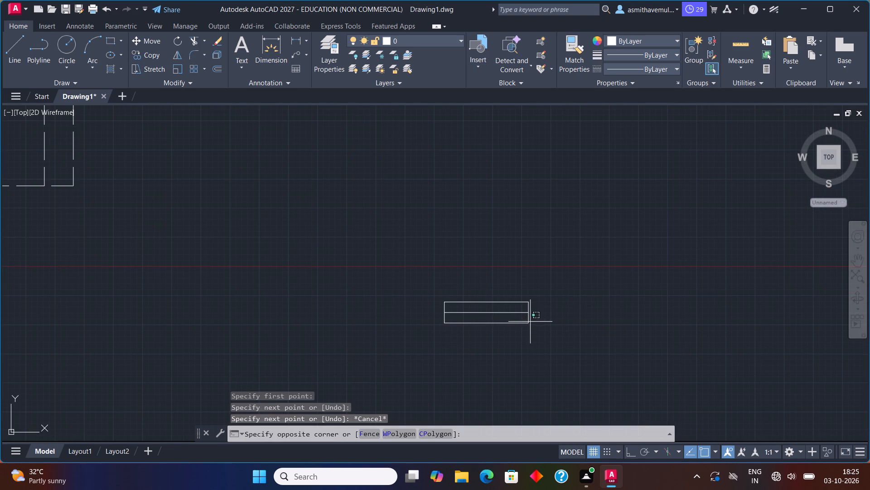
pyautogui.click(523, 323)
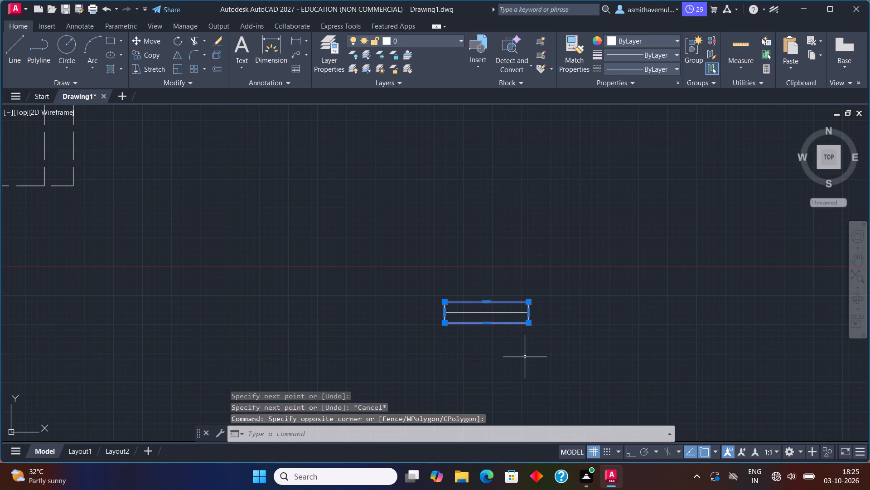
pyautogui.press('x')
pyautogui.press('Return')
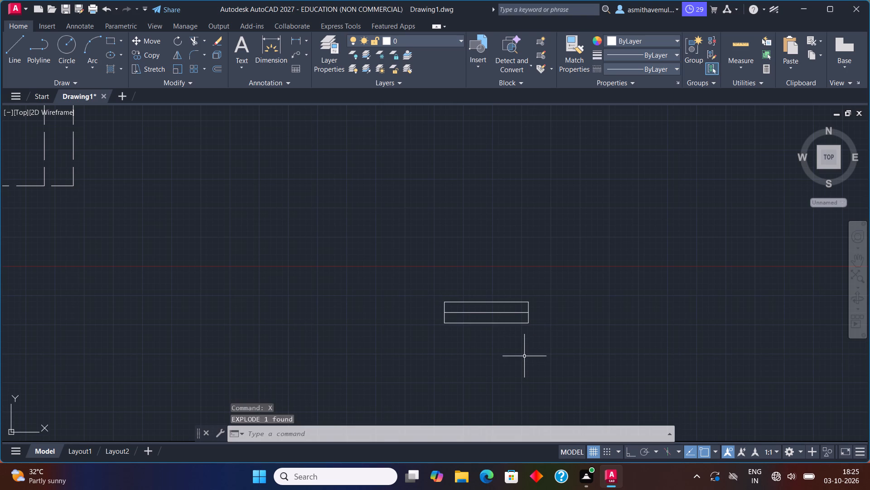
# Offset both short sides of the exploded rectangle outward by 3".
pyautogui.scroll(1, 524, 356)
pyautogui.press('o')
pyautogui.press('Return')
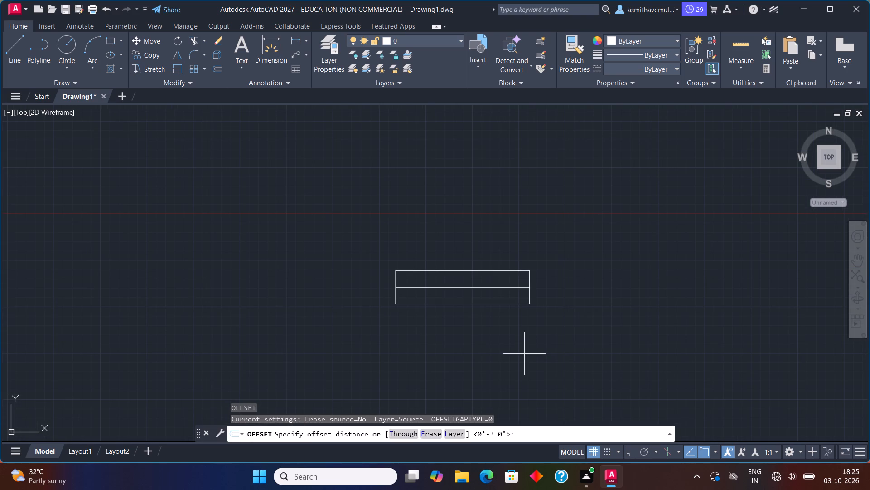
pyautogui.press('3')
pyautogui.press("'")
pyautogui.press('BackSpace')
pyautogui.hotkey('shift', '"')
pyautogui.press('Return')
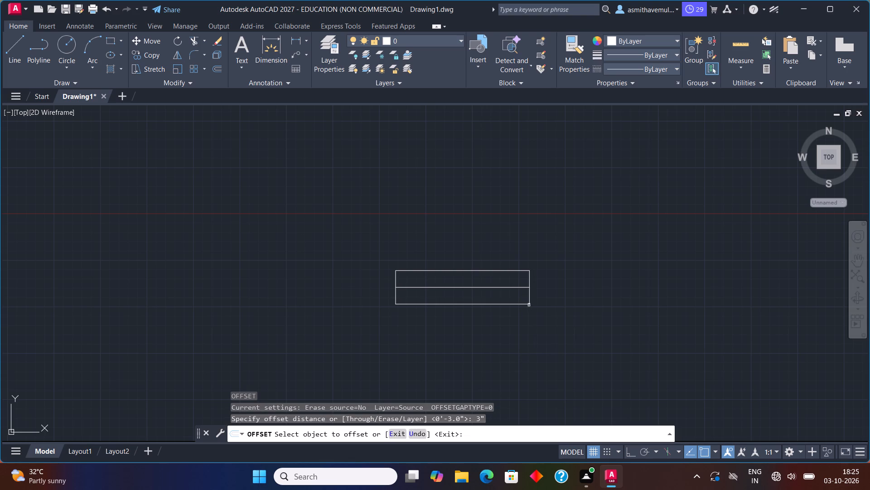
pyautogui.click(528, 297)
pyautogui.click(539, 294)
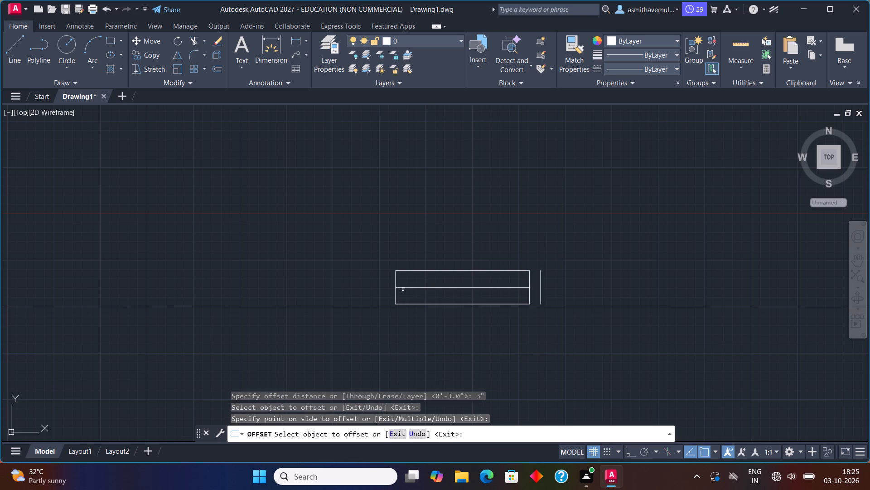
pyautogui.click(394, 296)
pyautogui.click(358, 289)
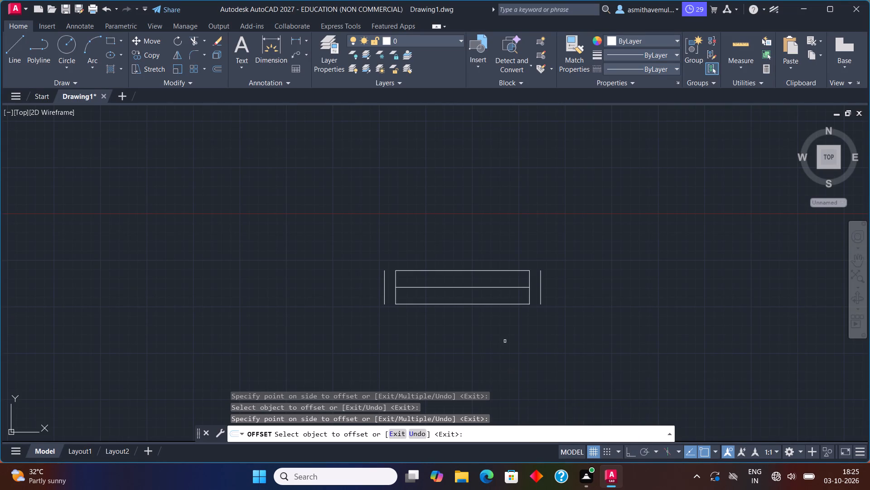
# Offset the rectangle's horizontal centre line 3" toward its lower long side.
pyautogui.click(503, 288)
pyautogui.click(502, 294)
pyautogui.press('Escape')
# Rotate the whole window element 90° counterclockwise about the bottom end of its east offset line so it stands vertically.
pyautogui.moveTo(574, 287); pyautogui.dragTo(375, 342)
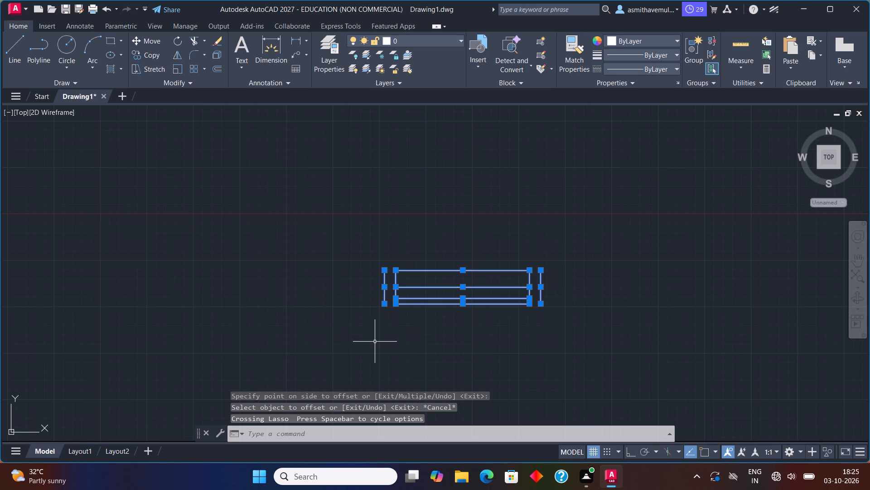
pyautogui.press('r')
pyautogui.press('o')
pyautogui.press('Return')
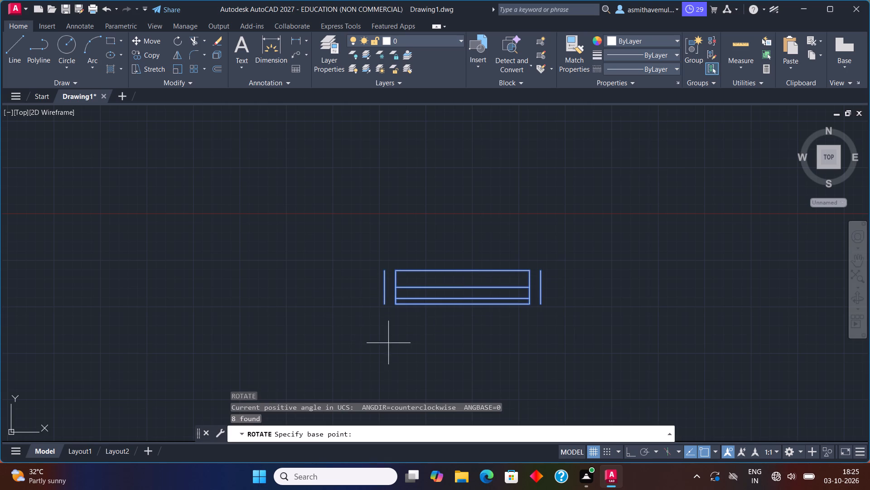
pyautogui.click(543, 304)
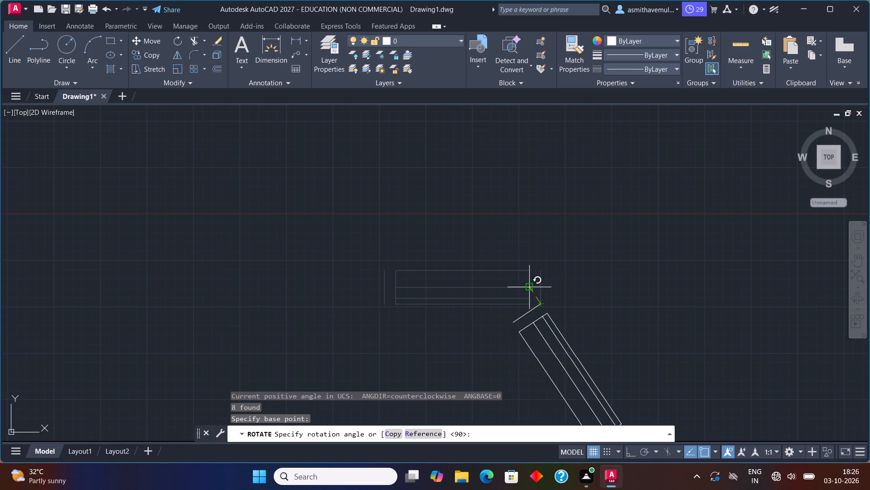
pyautogui.press('F8')
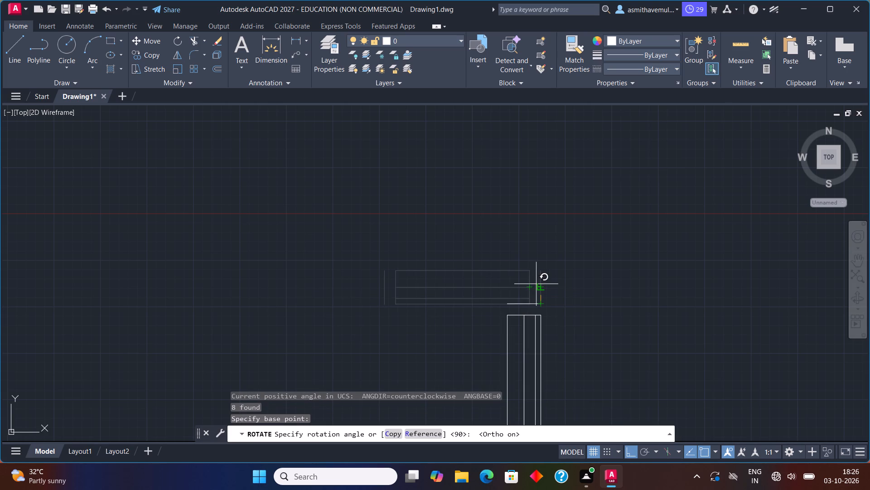
pyautogui.click(536, 284)
# Move the vertical window element by its top-right corner onto the inner face of the conference room's west exterior wall.
pyautogui.scroll(-1, 560, 303)
pyautogui.moveTo(561, 331); pyautogui.dragTo(571, 289, button='middle')
pyautogui.moveTo(573, 256); pyautogui.dragTo(557, 377)
pyautogui.press('m')
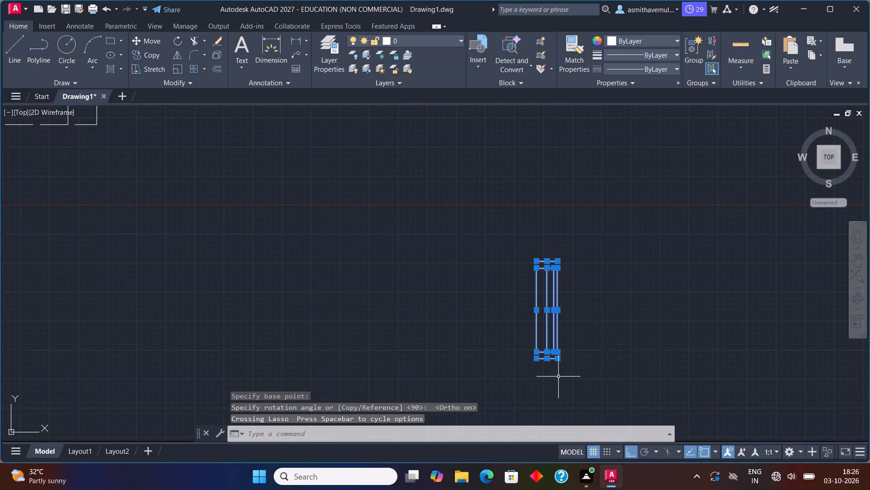
pyautogui.press('Return')
pyautogui.click(560, 262)
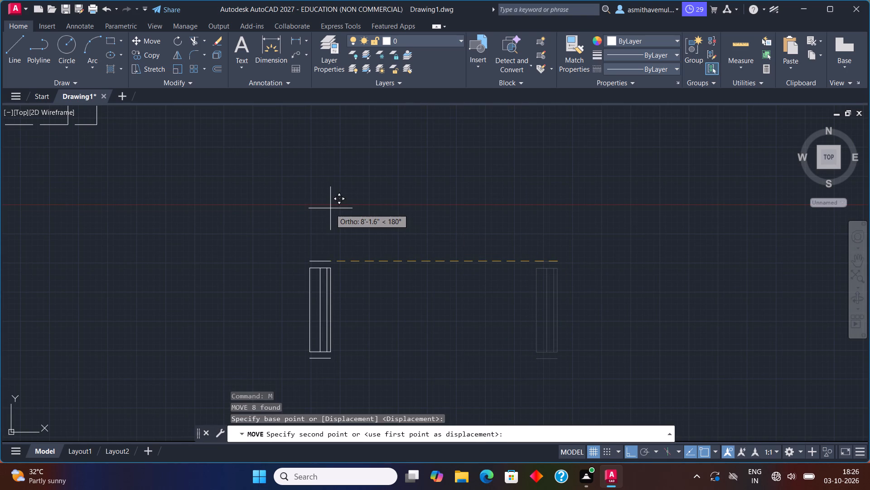
pyautogui.press('F8')
pyautogui.moveTo(246, 208); pyautogui.dragTo(581, 284, button='middle')
pyautogui.scroll(-2, 556, 280)
pyautogui.moveTo(201, 208); pyautogui.dragTo(630, 304, button='middle')
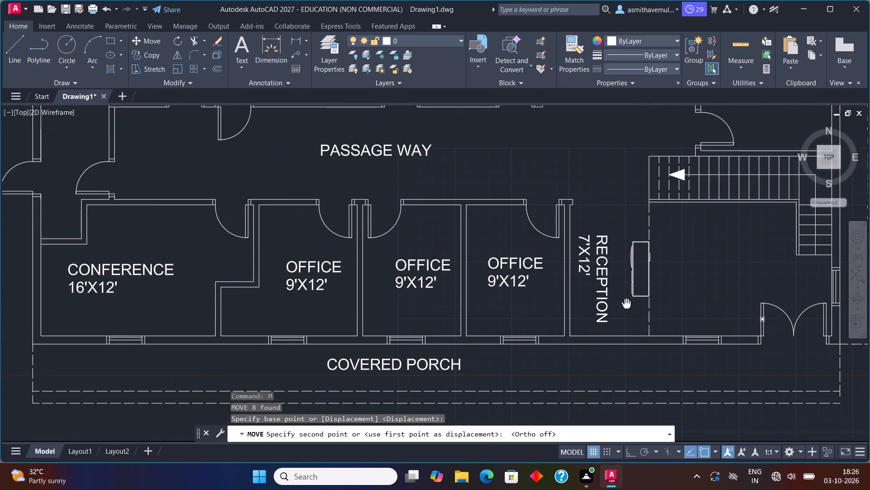
pyautogui.moveTo(630, 304); pyautogui.dragTo(630, 304, button='middle')
pyautogui.moveTo(189, 260); pyautogui.dragTo(371, 258, button='middle')
pyautogui.scroll(2, 228, 264)
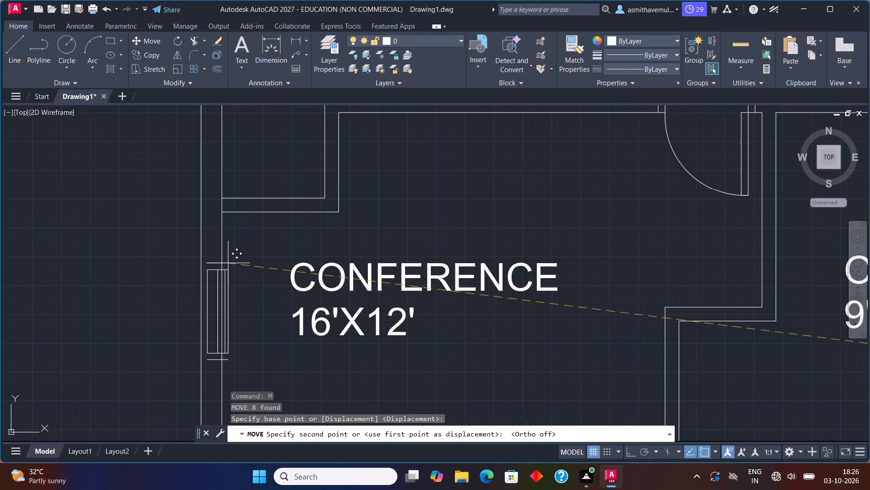
pyautogui.scroll(1, 227, 264)
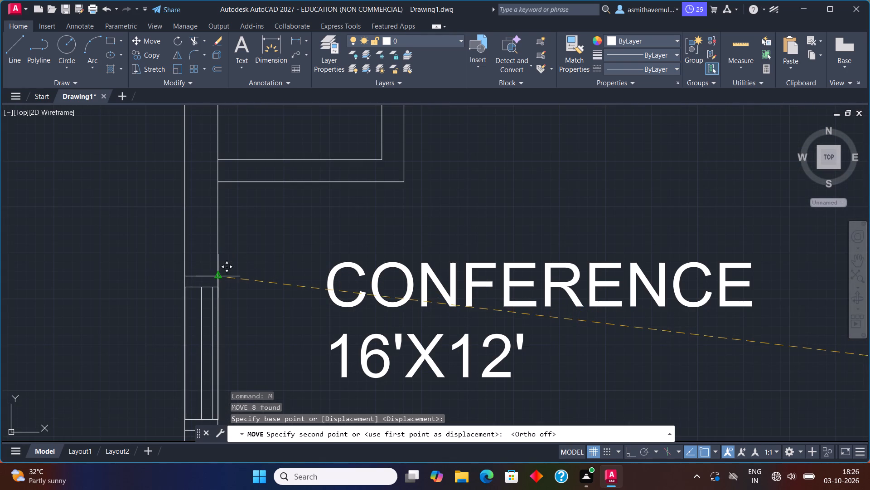
pyautogui.click(218, 276)
# Delete the window element's two long outer lines that overlap the faces of the conference room's west wall.
pyautogui.moveTo(233, 301); pyautogui.dragTo(279, 253, button='middle')
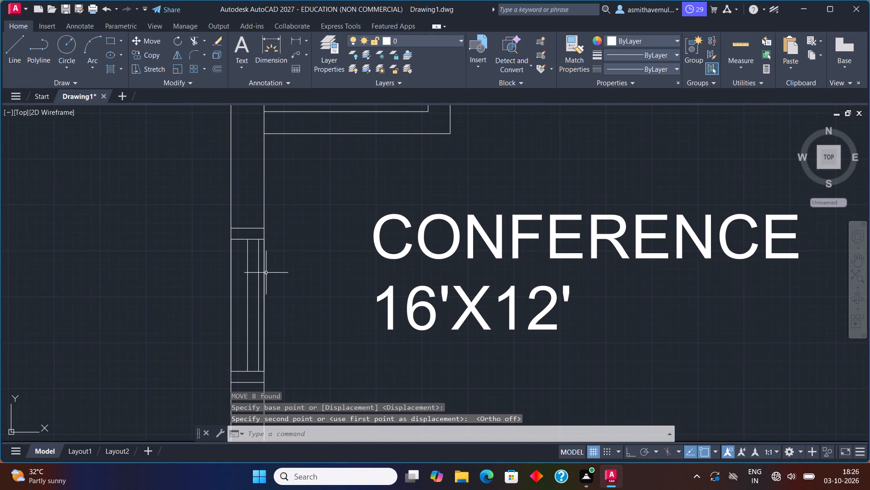
pyautogui.click(265, 277)
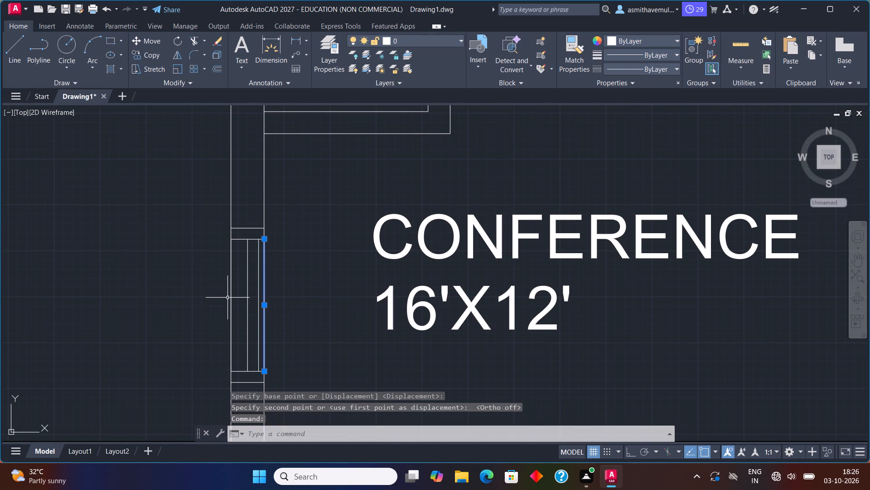
pyautogui.click(230, 298)
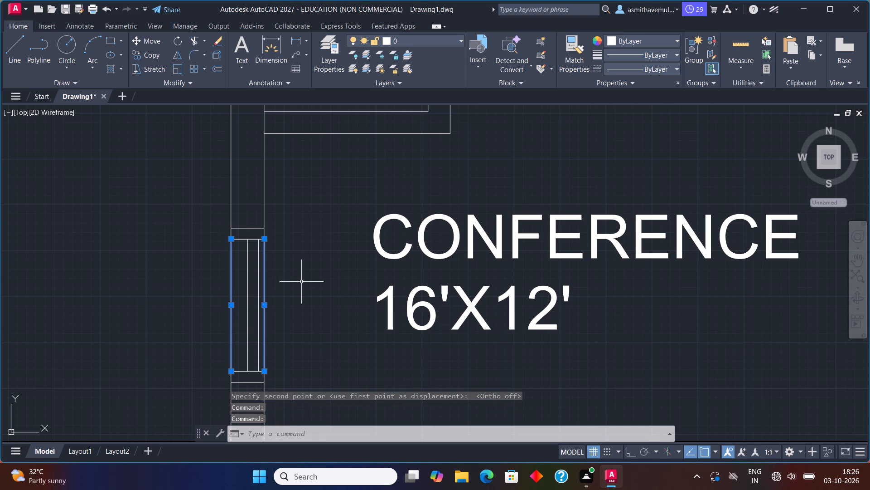
pyautogui.press('Delete')
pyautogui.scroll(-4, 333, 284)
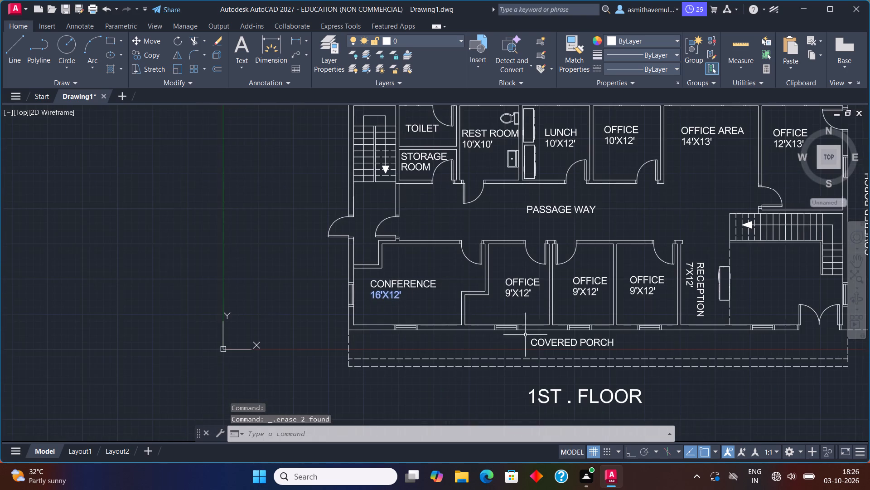
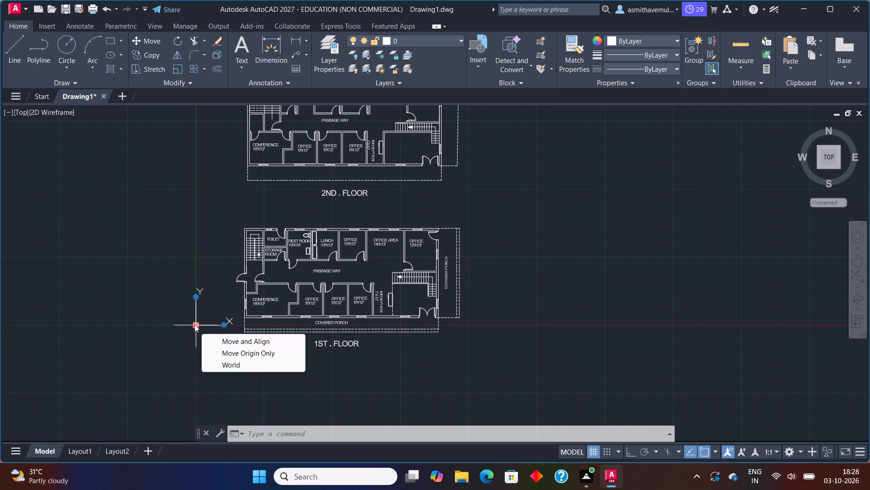
# Move only the UCS origin to an empty spot below and to the west of the first-floor plan.
pyautogui.click(213, 350)
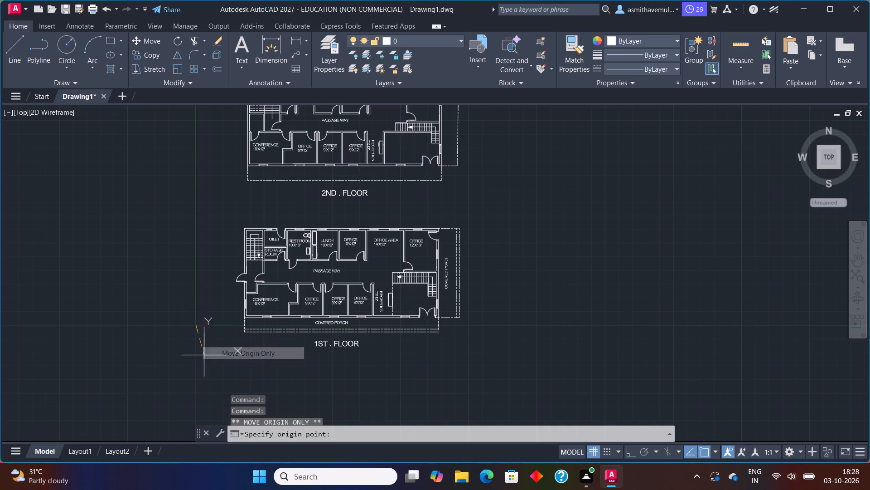
pyautogui.click(123, 389)
# Examine the first-floor plan's rooms, passage way, staircases, entrance doors and covered porches for drafting errors.
pyautogui.moveTo(554, 257); pyautogui.dragTo(437, 284, button='middle')
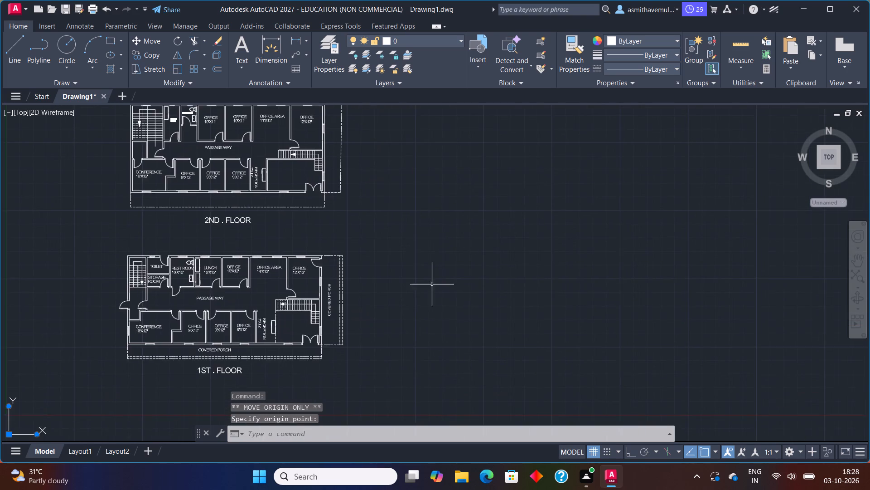
pyautogui.scroll(2, 322, 300)
pyautogui.moveTo(319, 306); pyautogui.dragTo(455, 235, button='middle')
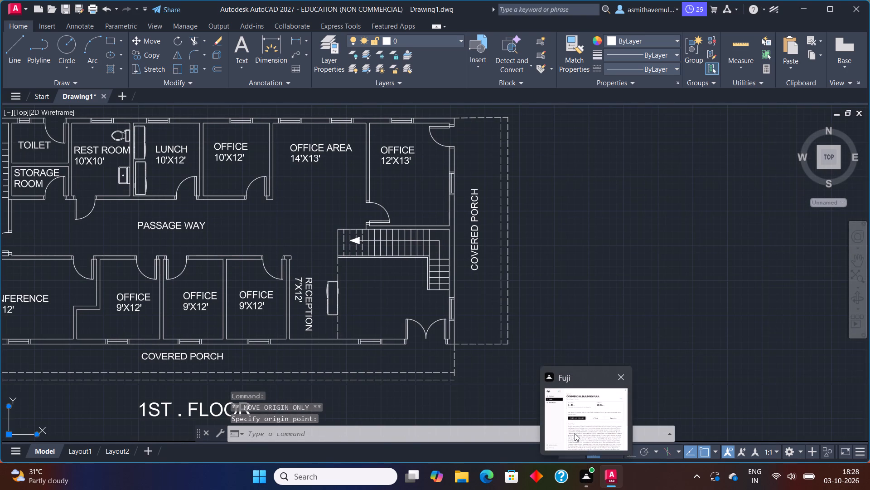
pyautogui.moveTo(474, 332); pyautogui.dragTo(601, 257, button='middle')
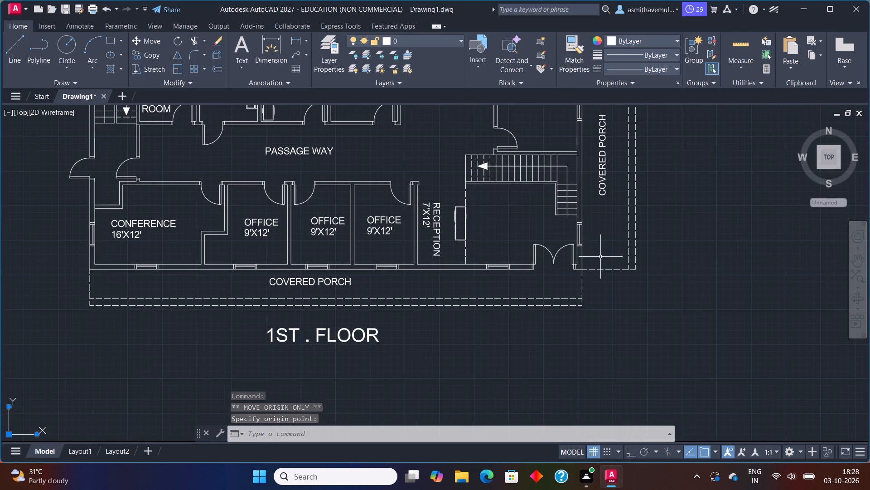
pyautogui.moveTo(323, 264); pyautogui.dragTo(362, 310, button='middle')
pyautogui.scroll(1, 119, 305)
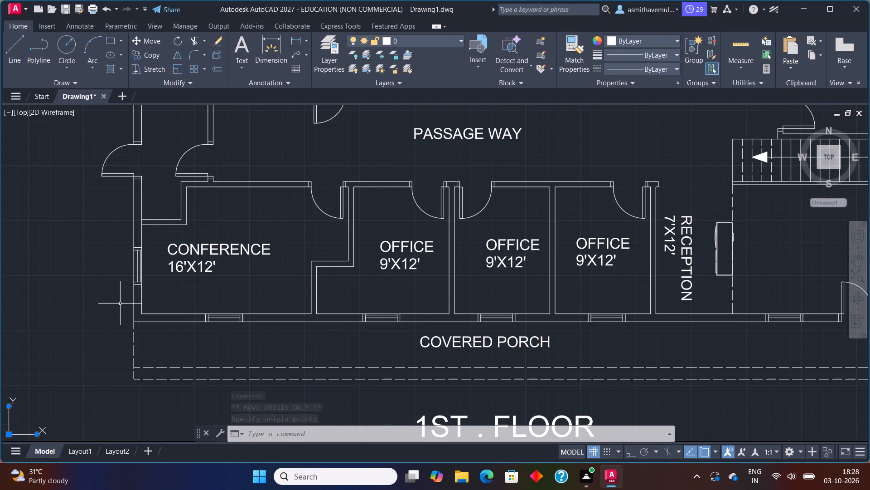
pyautogui.moveTo(190, 257); pyautogui.dragTo(175, 339, button='middle')
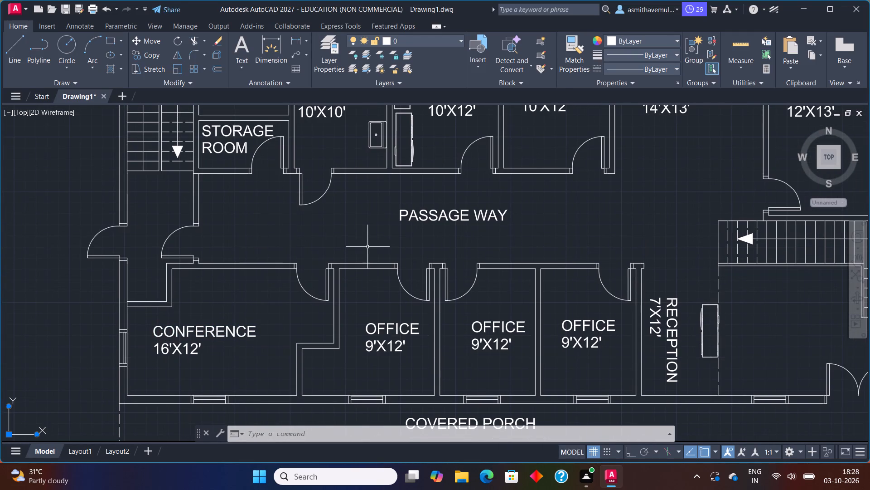
pyautogui.moveTo(402, 365); pyautogui.dragTo(281, 324, button='middle')
pyautogui.moveTo(622, 338); pyautogui.dragTo(441, 338, button='middle')
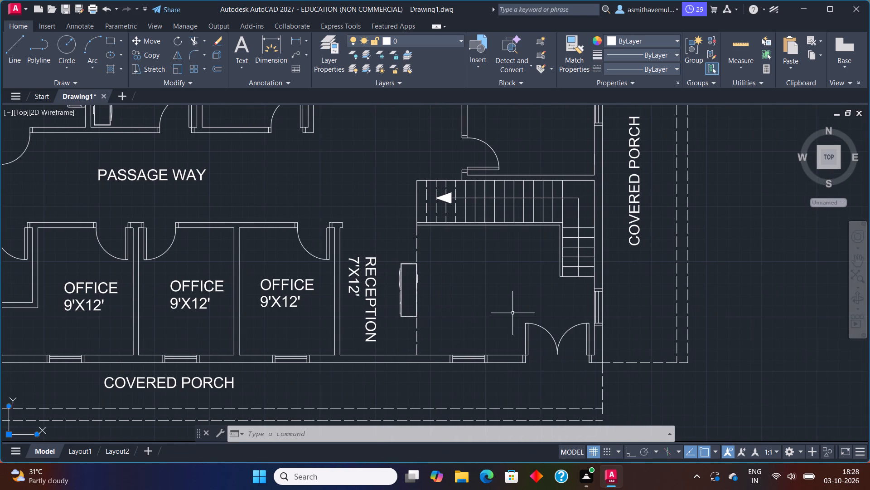
pyautogui.scroll(-1, 552, 285)
pyautogui.moveTo(531, 276); pyautogui.dragTo(546, 377, button='middle')
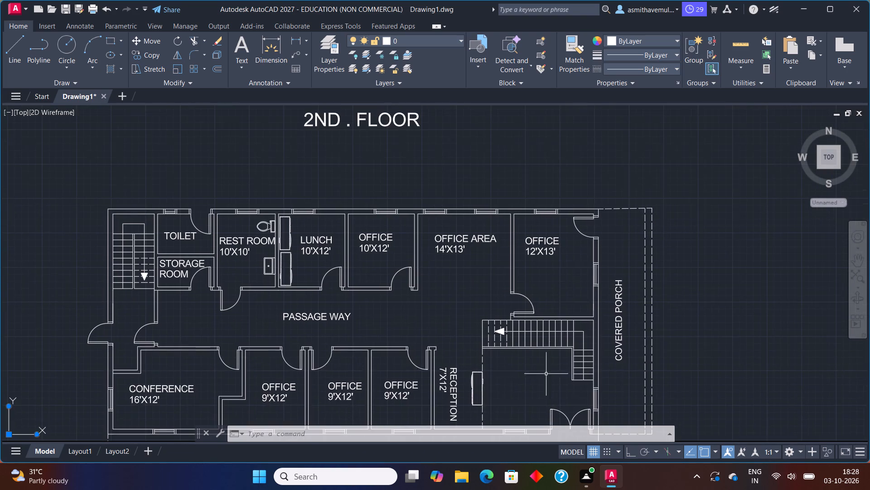
pyautogui.scroll(1, 555, 296)
pyautogui.scroll(-1, 555, 289)
pyautogui.moveTo(555, 289); pyautogui.dragTo(605, 307, button='middle')
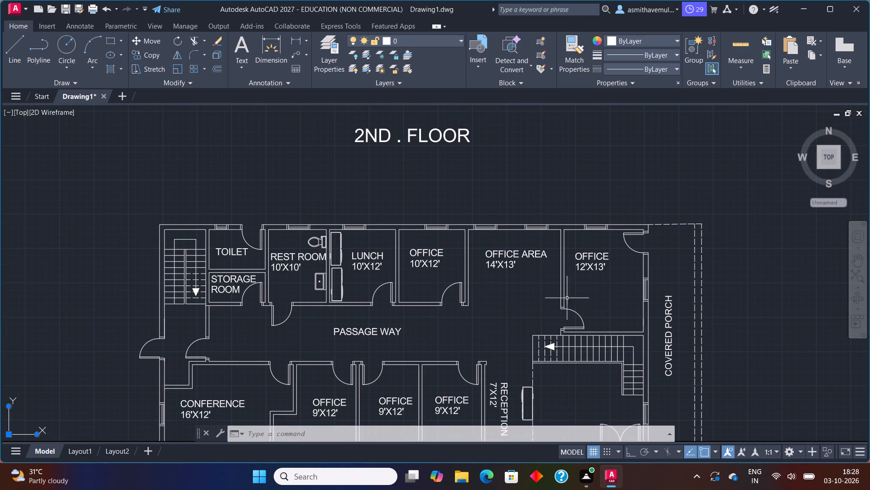
pyautogui.scroll(1, 239, 244)
pyautogui.scroll(1, 189, 271)
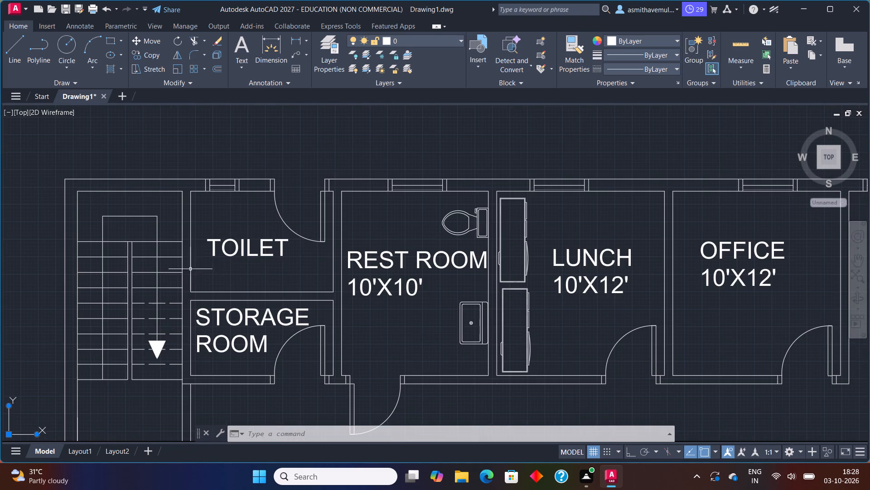
# Trim the stair line that extends past the last tread of the second-floor staircase beside the conference room.
pyautogui.moveTo(265, 236); pyautogui.dragTo(243, 339, button='middle')
pyautogui.scroll(-1, 260, 268)
pyautogui.moveTo(287, 231); pyautogui.dragTo(287, 231, button='middle')
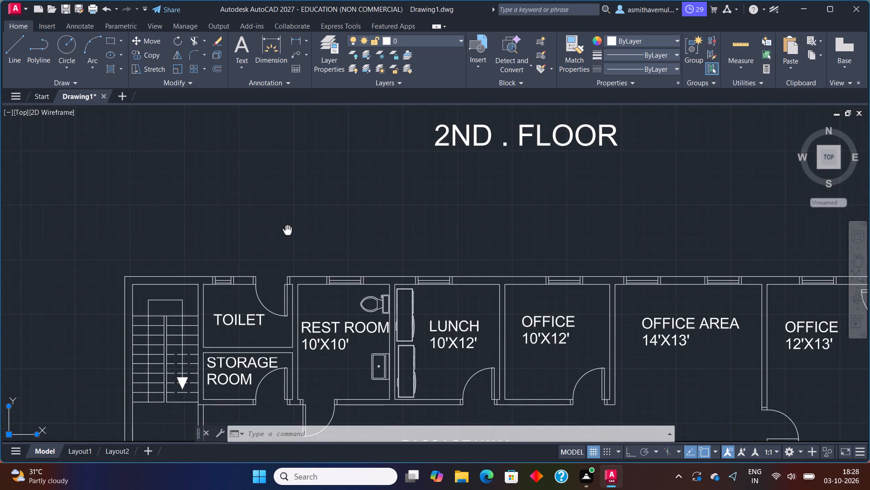
pyautogui.moveTo(287, 231); pyautogui.dragTo(291, 386, button='middle')
pyautogui.scroll(-1, 280, 222)
pyautogui.moveTo(280, 222); pyautogui.dragTo(233, 359, button='middle')
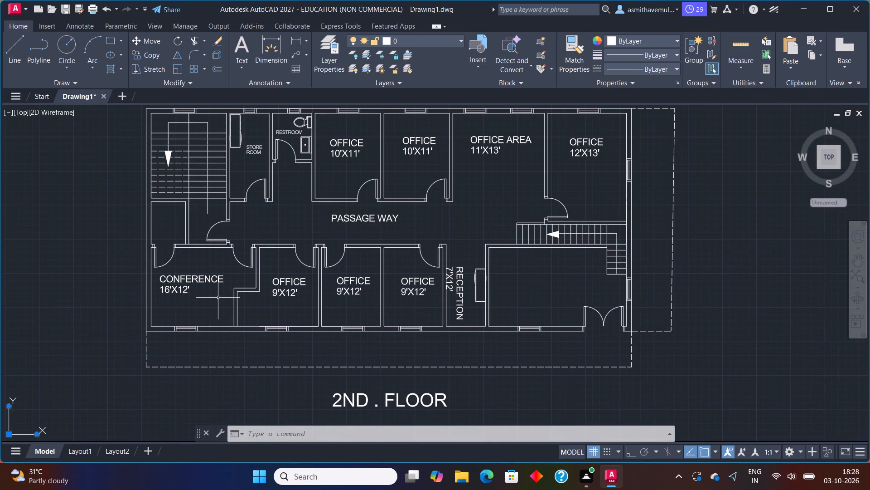
pyautogui.scroll(1, 218, 295)
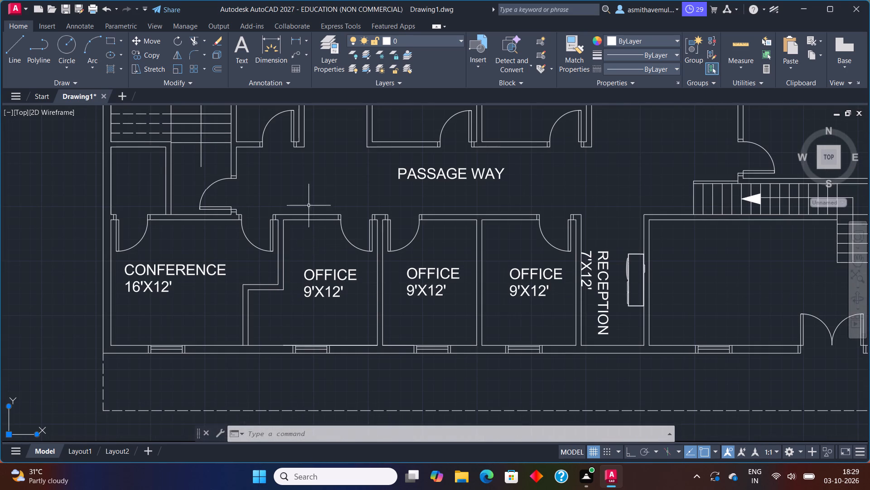
pyautogui.moveTo(305, 202); pyautogui.dragTo(330, 285, button='middle')
pyautogui.write('TRIM')
pyautogui.press('Return')
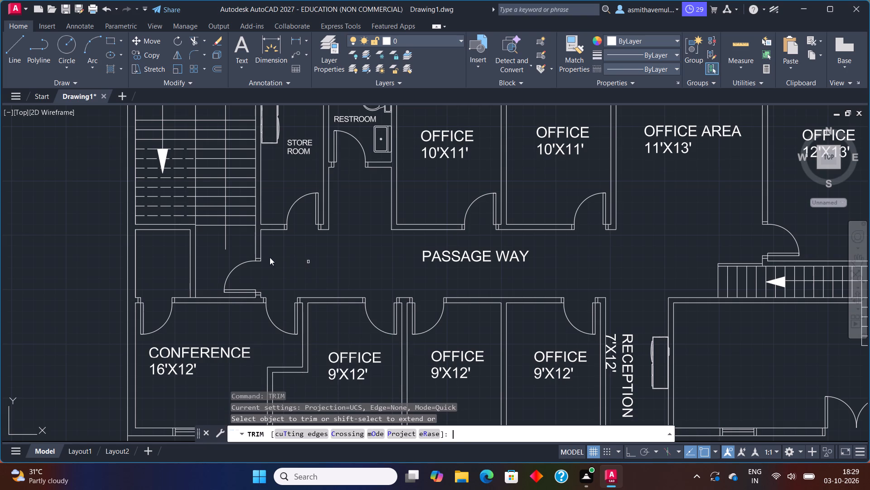
pyautogui.click(224, 242)
# Inspect the second-floor plan's staircases, store room, restroom, offices, reception and entrance for leftover lines, and end the Trim command.
pyautogui.scroll(-1, 343, 239)
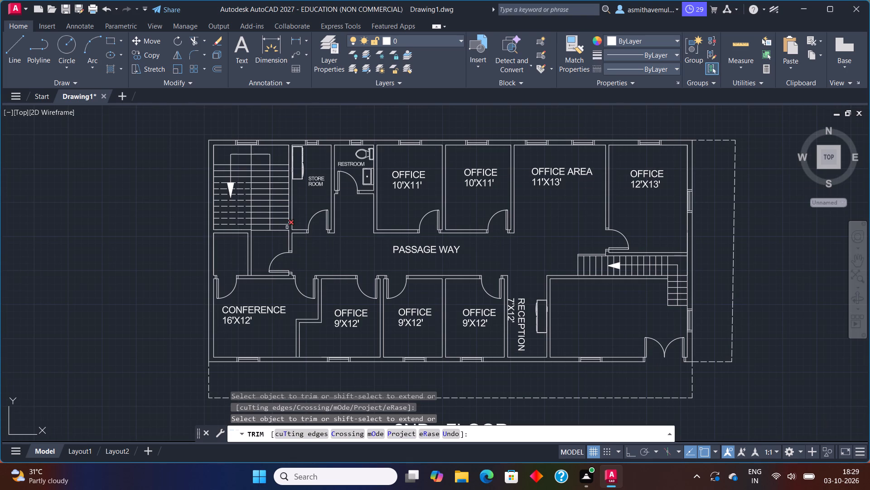
pyautogui.moveTo(271, 161); pyautogui.dragTo(165, 167, button='middle')
pyautogui.scroll(1, 179, 159)
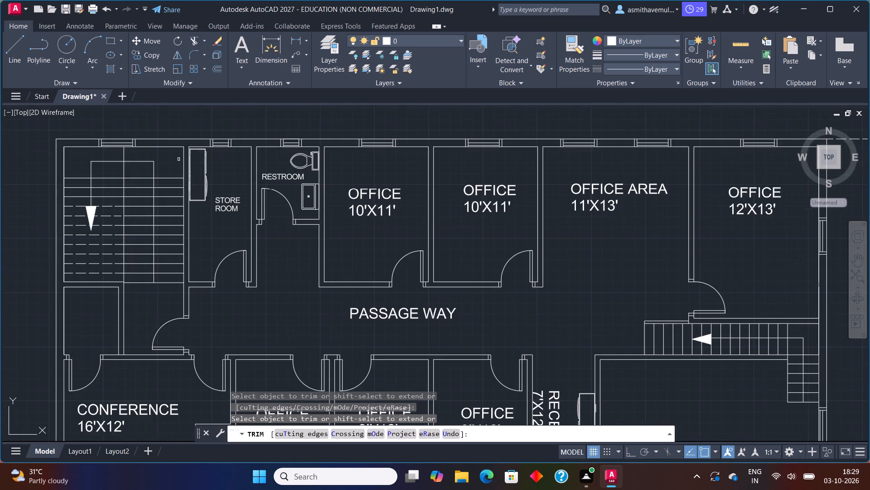
pyautogui.scroll(1, 180, 160)
pyautogui.scroll(1, 215, 174)
pyautogui.scroll(-1, 312, 253)
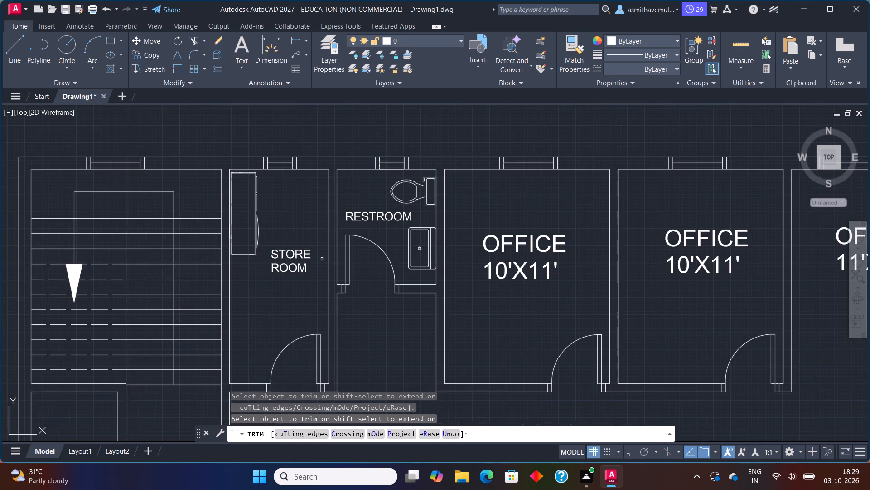
pyautogui.moveTo(446, 317); pyautogui.dragTo(362, 275, button='middle')
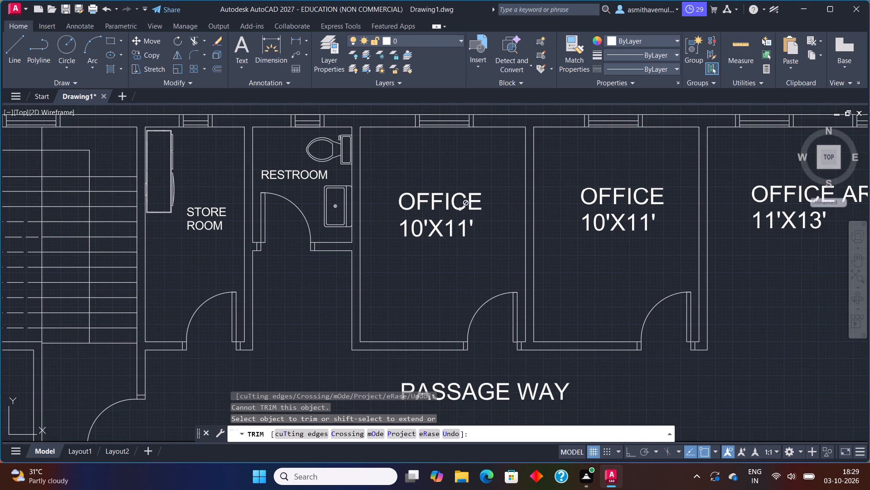
pyautogui.scroll(-1, 498, 232)
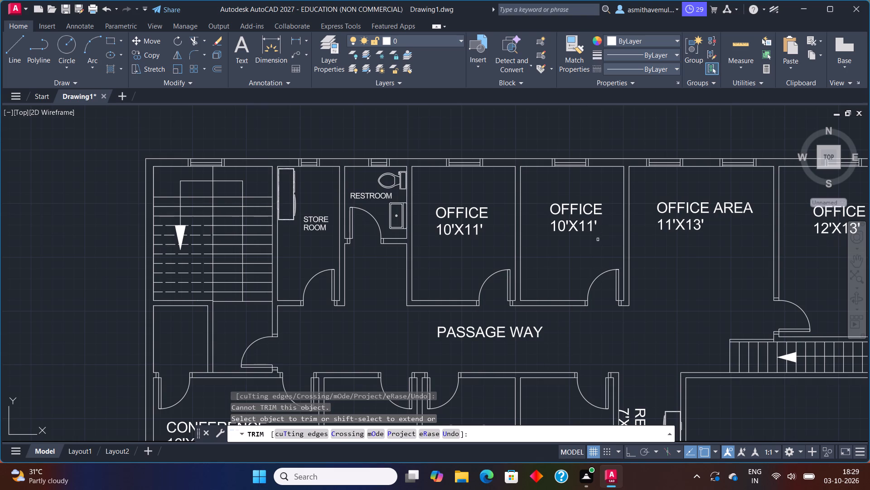
pyautogui.moveTo(546, 224); pyautogui.dragTo(410, 199, button='middle')
pyautogui.scroll(-1, 550, 276)
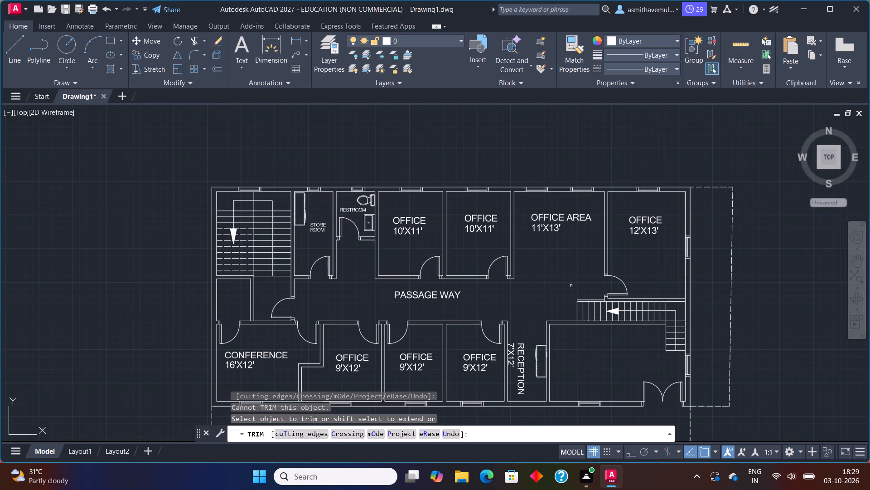
pyautogui.scroll(1, 646, 323)
pyautogui.moveTo(613, 363); pyautogui.dragTo(596, 324, button='middle')
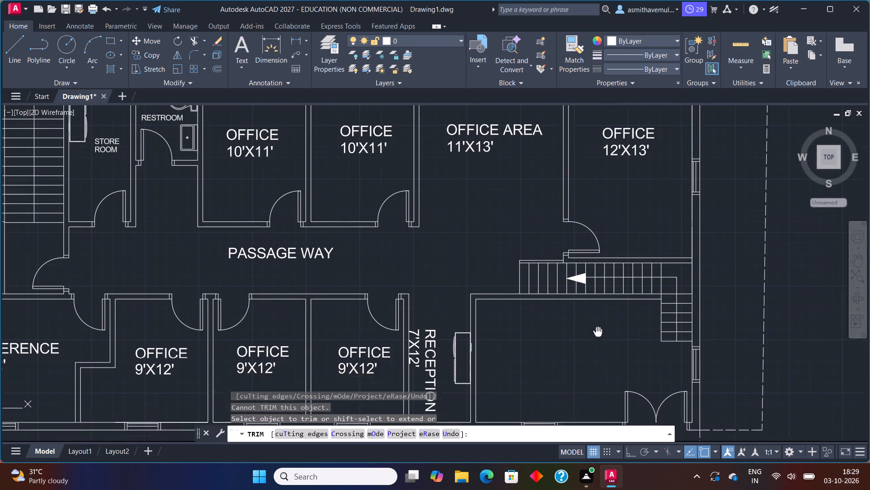
pyautogui.moveTo(596, 324); pyautogui.dragTo(609, 250, button='middle')
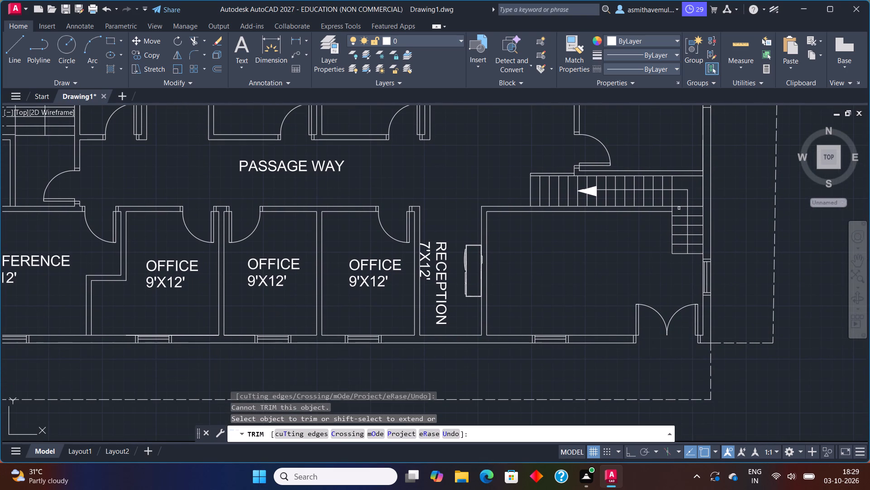
pyautogui.scroll(1, 677, 206)
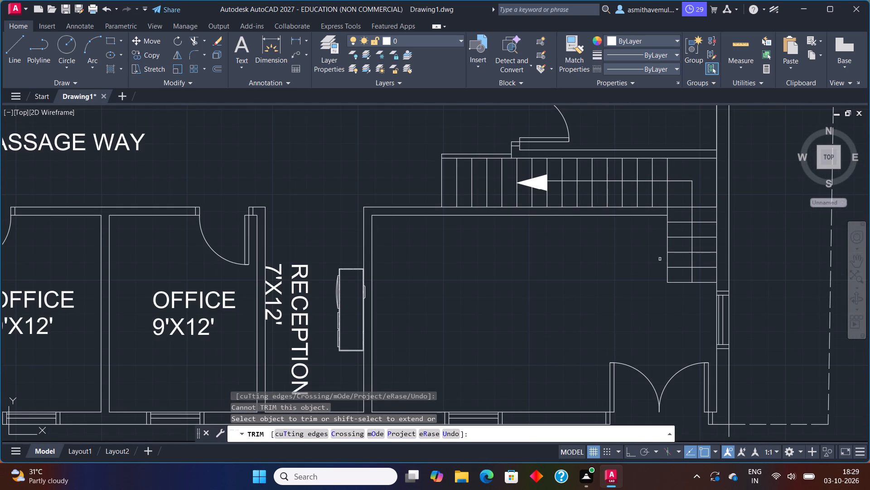
pyautogui.scroll(2, 715, 323)
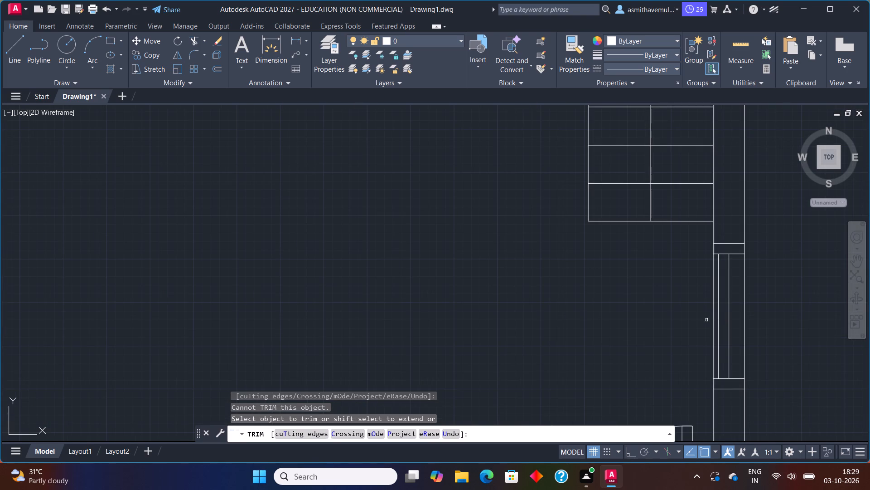
pyautogui.scroll(-1, 676, 320)
pyautogui.scroll(-1, 651, 348)
pyautogui.moveTo(640, 351); pyautogui.dragTo(664, 235, button='middle')
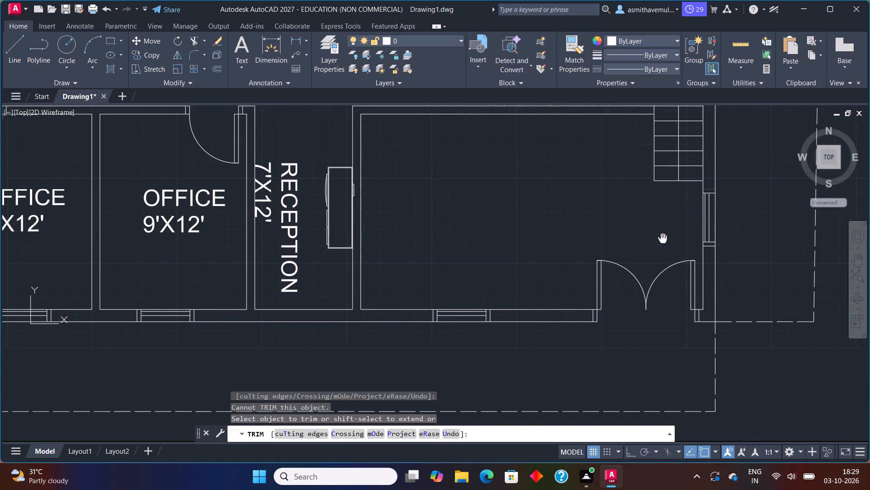
pyautogui.scroll(-1, 635, 285)
pyautogui.scroll(-2, 585, 325)
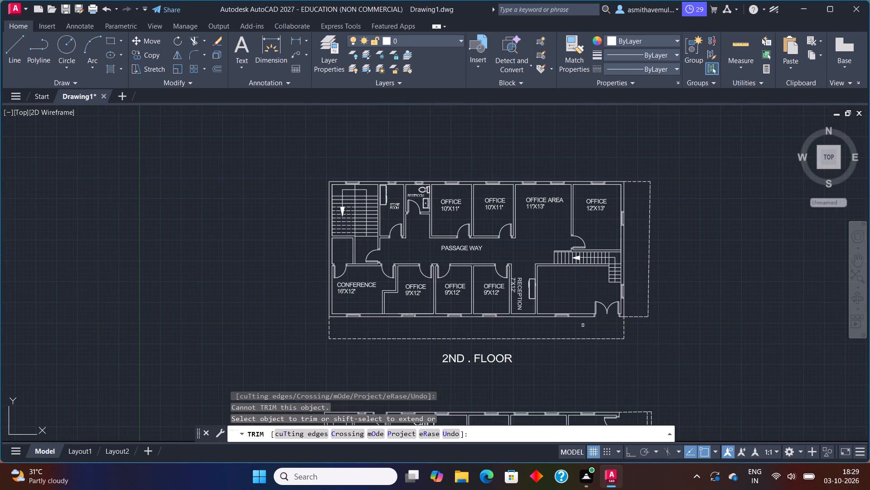
pyautogui.scroll(-1, 570, 318)
pyautogui.moveTo(599, 351); pyautogui.dragTo(554, 209, button='middle')
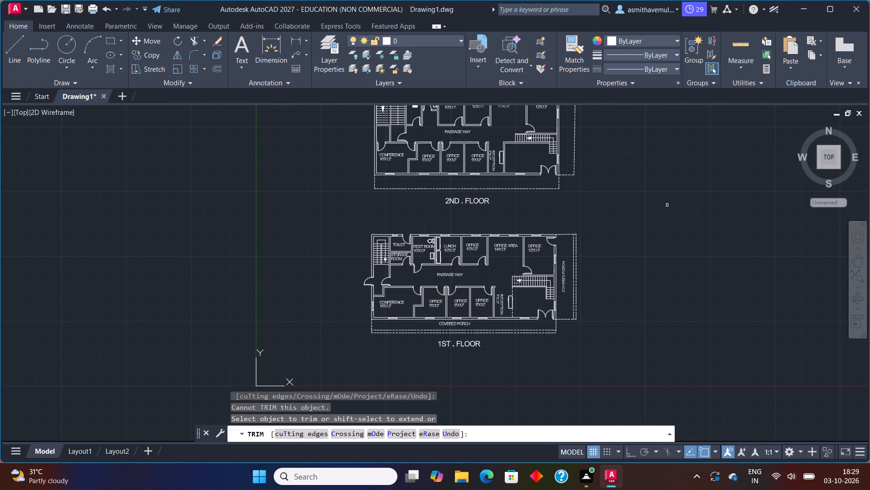
pyautogui.press('Escape')
# Draw three nested rectangles in the empty space east of the first-floor plan, each inside the previous one.
pyautogui.scroll(1, 602, 307)
pyautogui.write('REC')
pyautogui.press('Return')
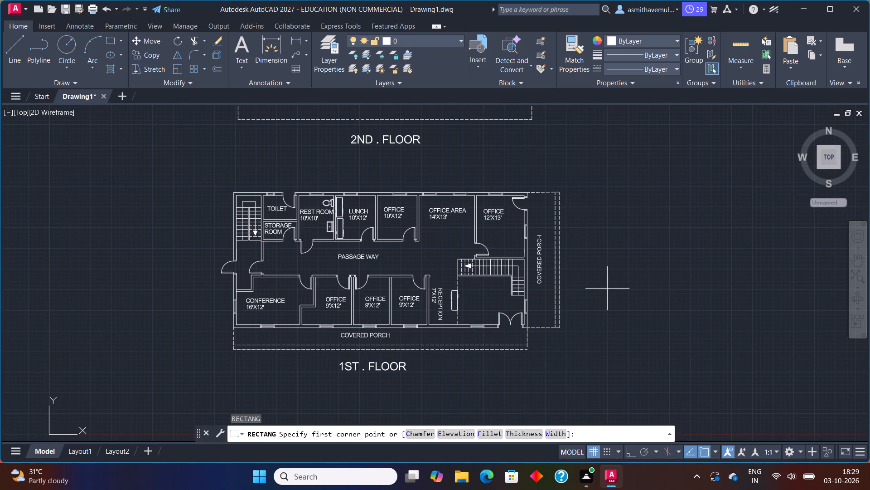
pyautogui.moveTo(607, 288); pyautogui.dragTo(396, 245, button='middle')
pyautogui.click(506, 305)
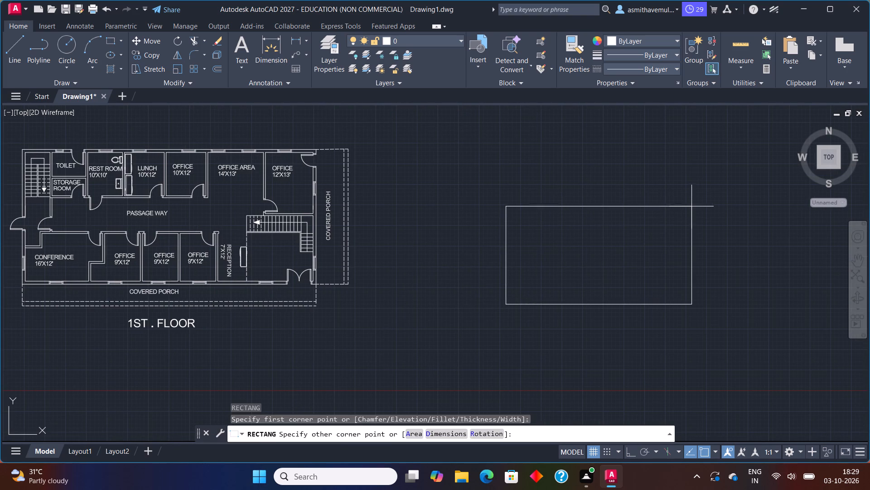
pyautogui.click(690, 208)
pyautogui.press('space')
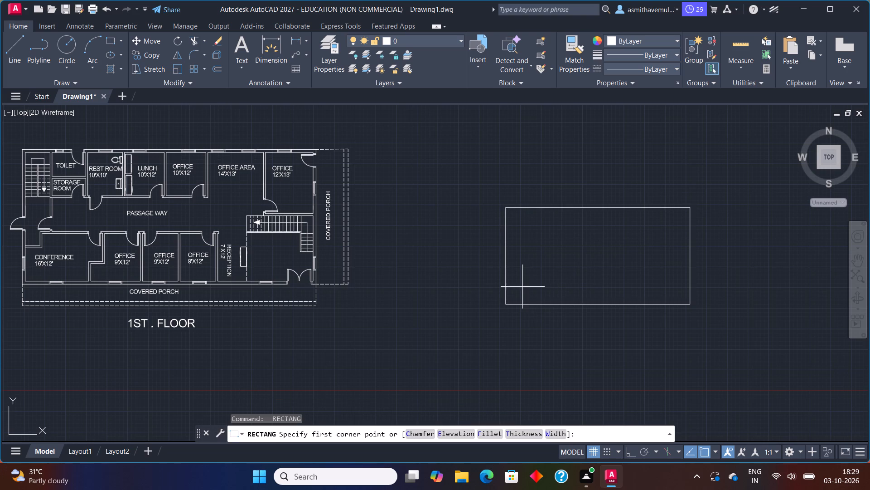
pyautogui.click(522, 287)
pyautogui.click(667, 224)
pyautogui.press('space')
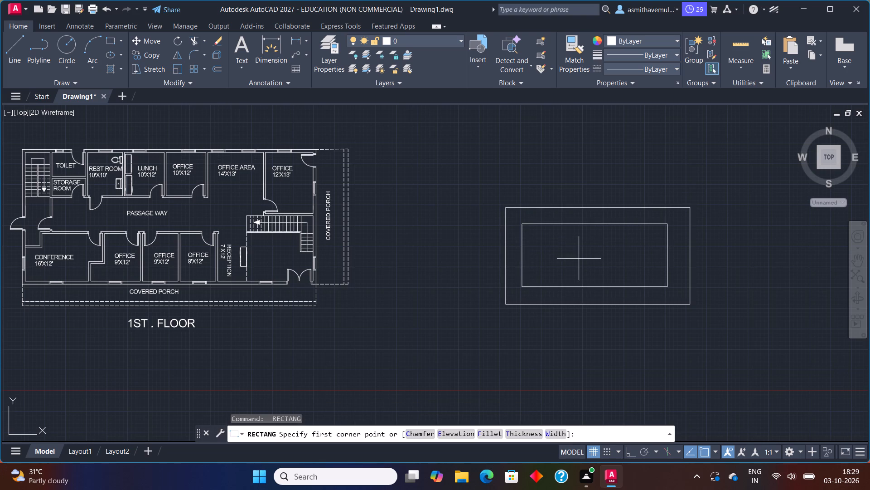
pyautogui.click(554, 271)
pyautogui.click(637, 244)
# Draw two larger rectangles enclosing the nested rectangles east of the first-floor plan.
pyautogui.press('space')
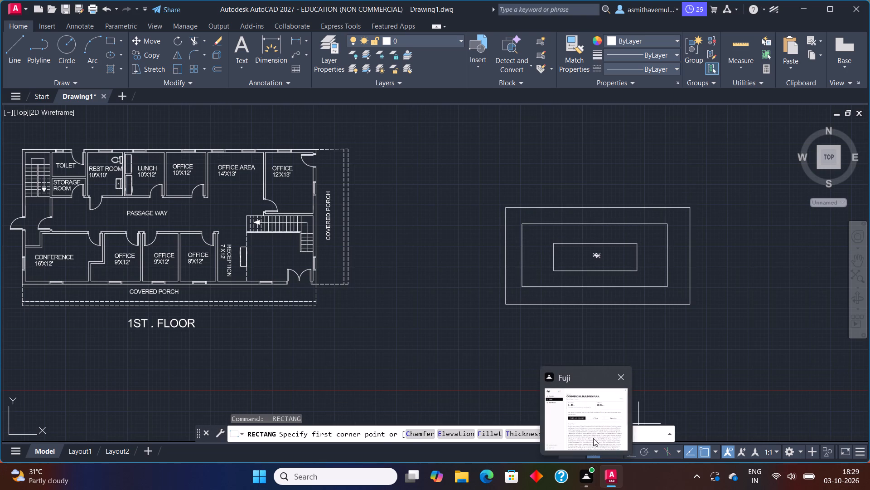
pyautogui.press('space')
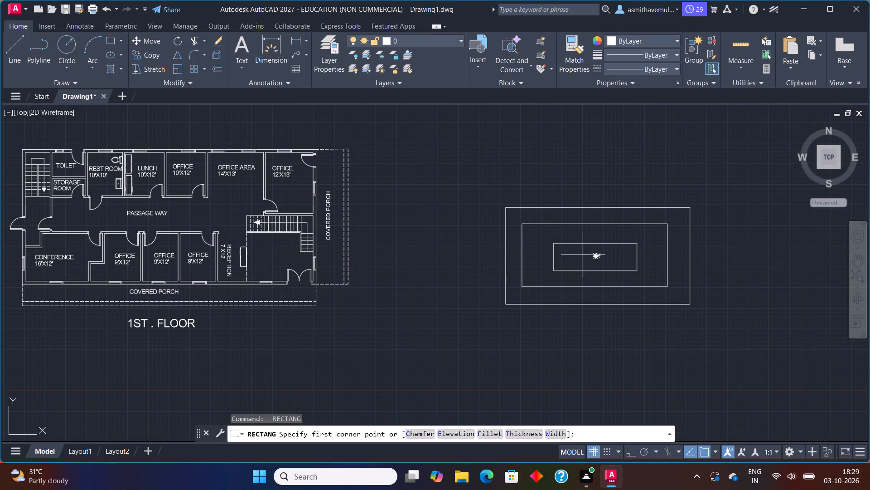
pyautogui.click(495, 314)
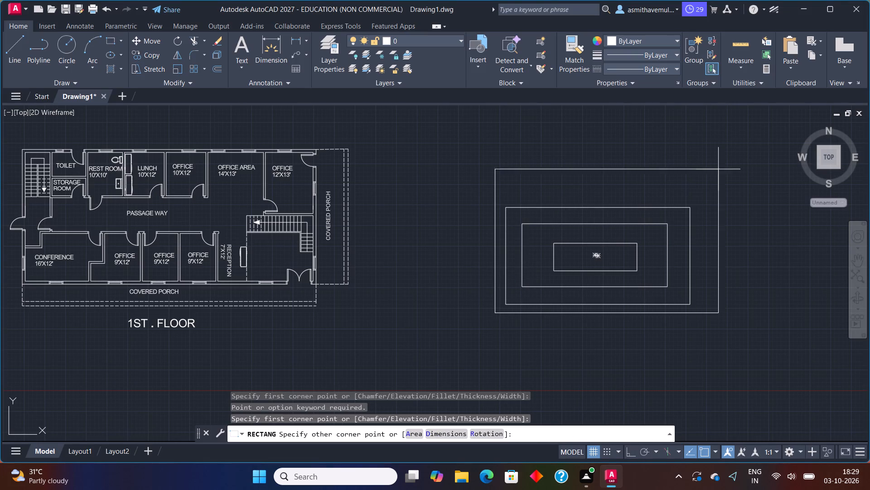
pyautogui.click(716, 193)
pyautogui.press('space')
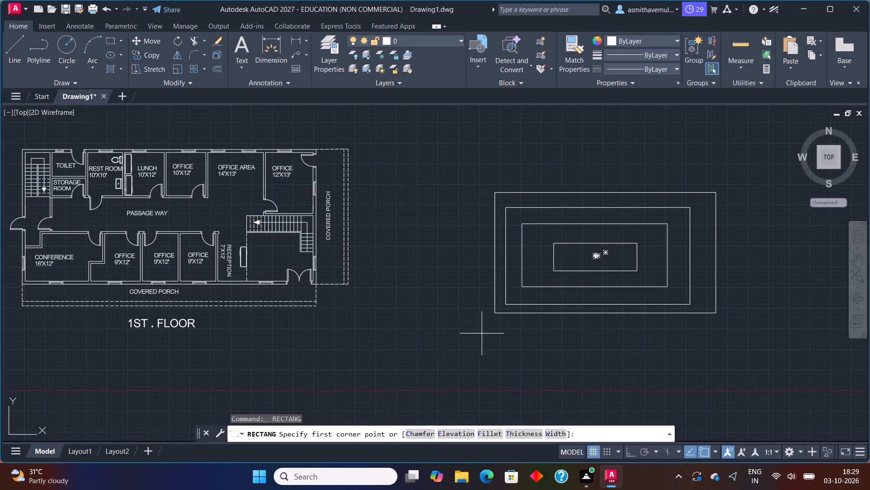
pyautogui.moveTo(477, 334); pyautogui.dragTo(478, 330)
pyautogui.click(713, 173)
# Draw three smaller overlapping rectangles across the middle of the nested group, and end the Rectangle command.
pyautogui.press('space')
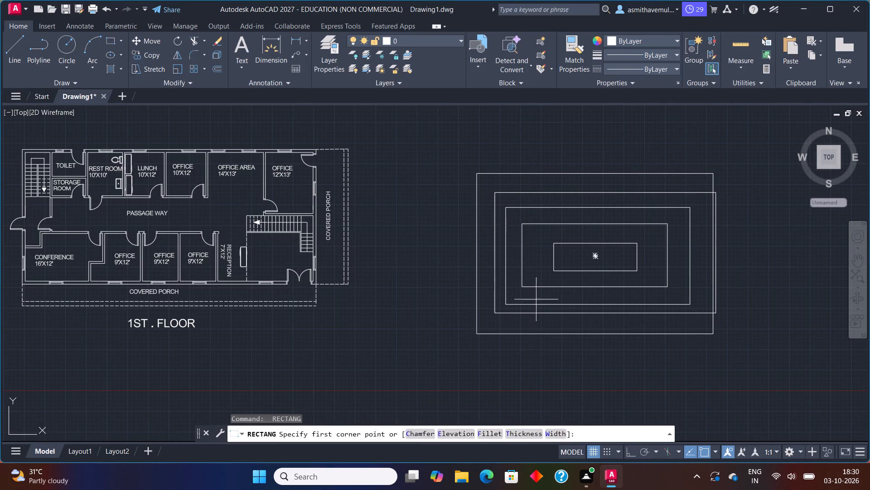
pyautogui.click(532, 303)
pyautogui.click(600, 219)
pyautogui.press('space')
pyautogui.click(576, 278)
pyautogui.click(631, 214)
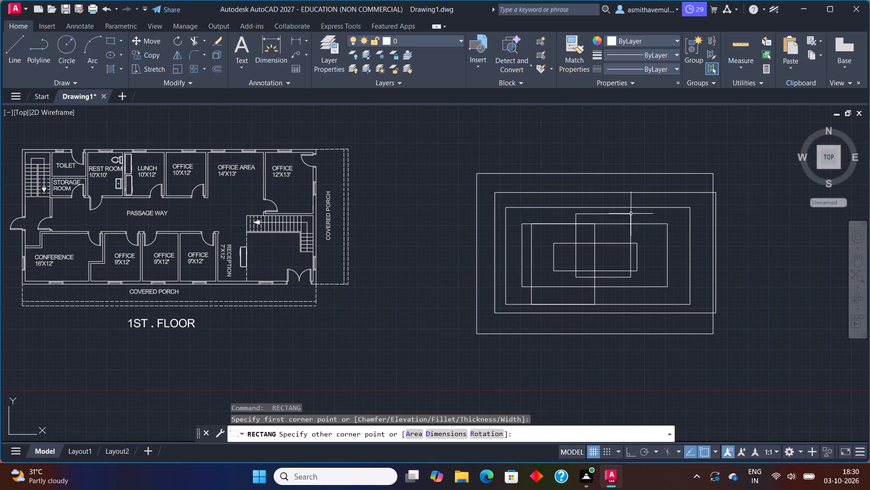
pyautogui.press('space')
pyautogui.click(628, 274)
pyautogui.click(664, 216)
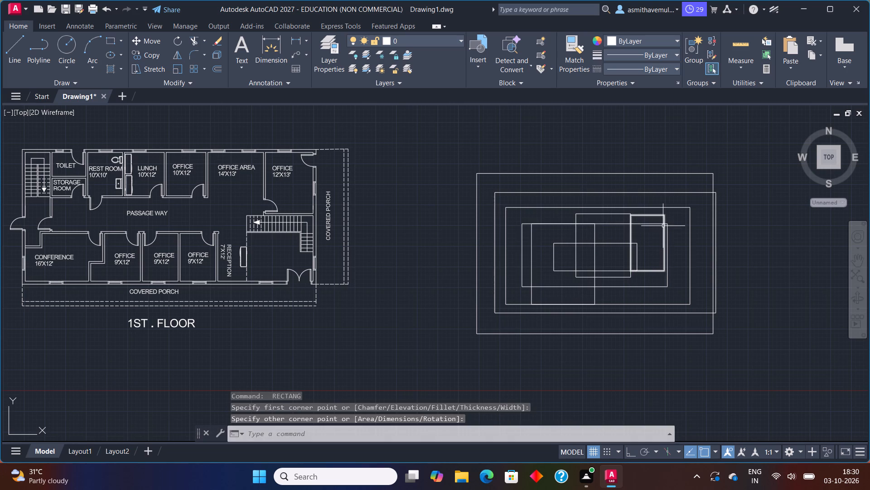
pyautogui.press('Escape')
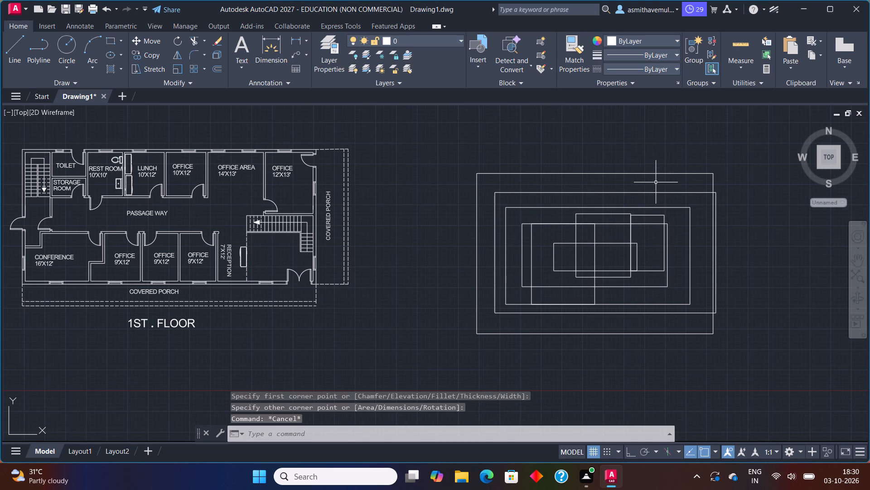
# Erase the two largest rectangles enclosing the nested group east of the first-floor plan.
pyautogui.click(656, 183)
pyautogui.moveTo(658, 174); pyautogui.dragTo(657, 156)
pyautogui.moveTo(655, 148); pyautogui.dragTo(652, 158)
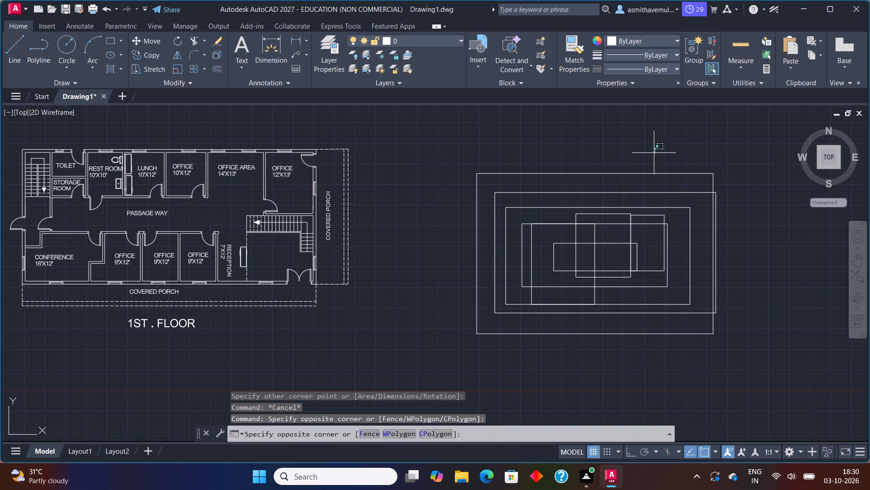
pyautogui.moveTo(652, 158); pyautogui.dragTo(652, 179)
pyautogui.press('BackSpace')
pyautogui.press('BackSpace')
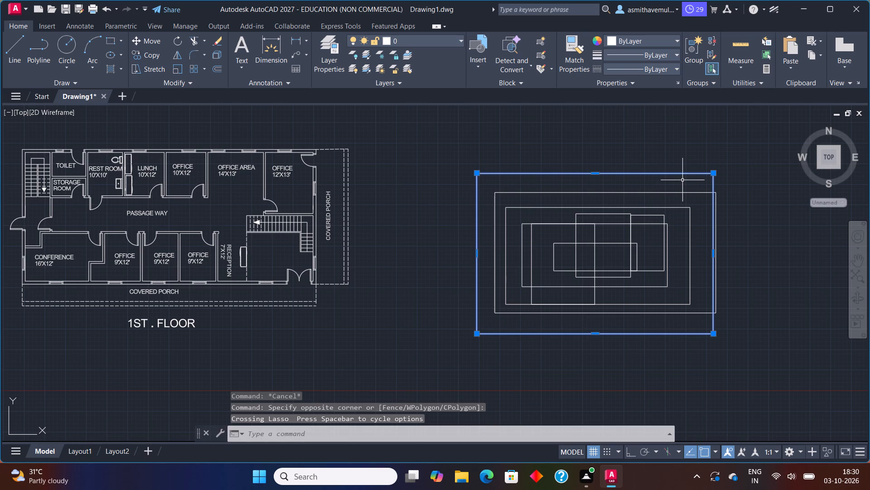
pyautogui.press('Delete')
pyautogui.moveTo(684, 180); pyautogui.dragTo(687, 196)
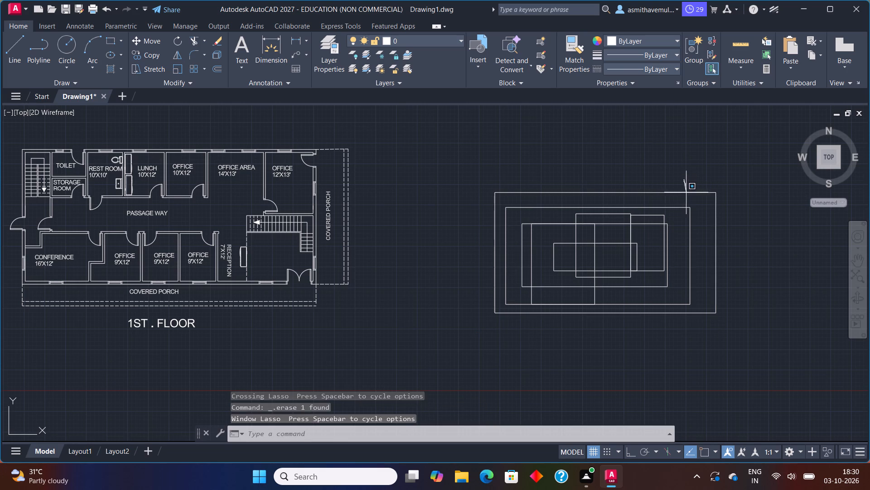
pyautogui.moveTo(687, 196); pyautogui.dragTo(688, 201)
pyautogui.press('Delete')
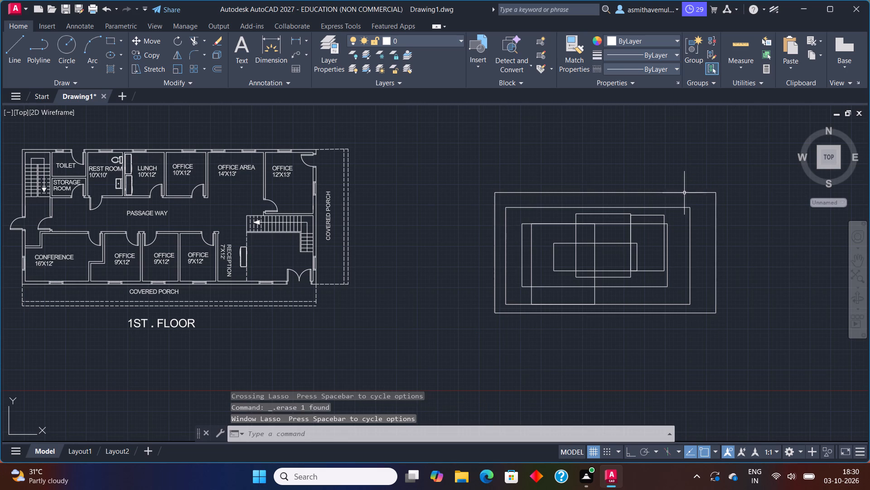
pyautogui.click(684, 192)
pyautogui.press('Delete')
# Erase the outermost remaining rectangle of the nested group east of the first-floor plan.
pyautogui.click(688, 206)
pyautogui.press('Delete')
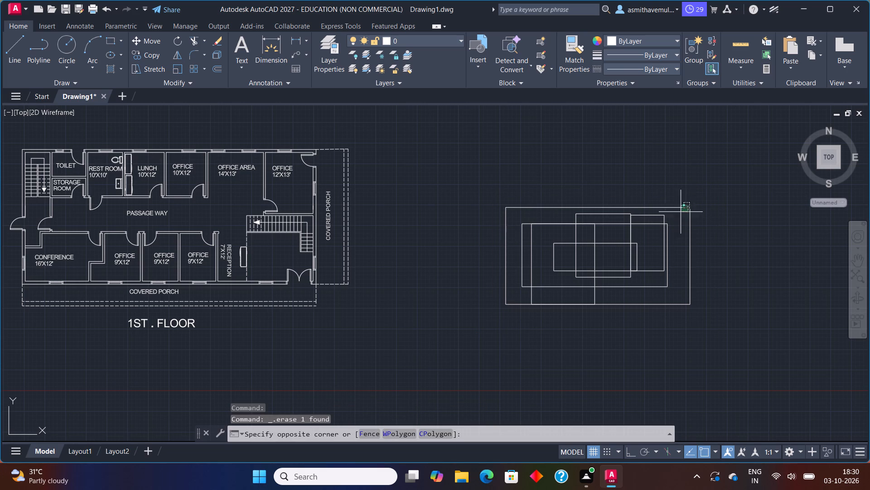
pyautogui.moveTo(676, 206); pyautogui.dragTo(677, 212)
pyautogui.moveTo(677, 212); pyautogui.dragTo(677, 200)
pyautogui.press('Delete')
pyautogui.moveTo(678, 200); pyautogui.dragTo(683, 220)
pyautogui.press('Delete')
pyautogui.moveTo(675, 205); pyautogui.dragTo(683, 230)
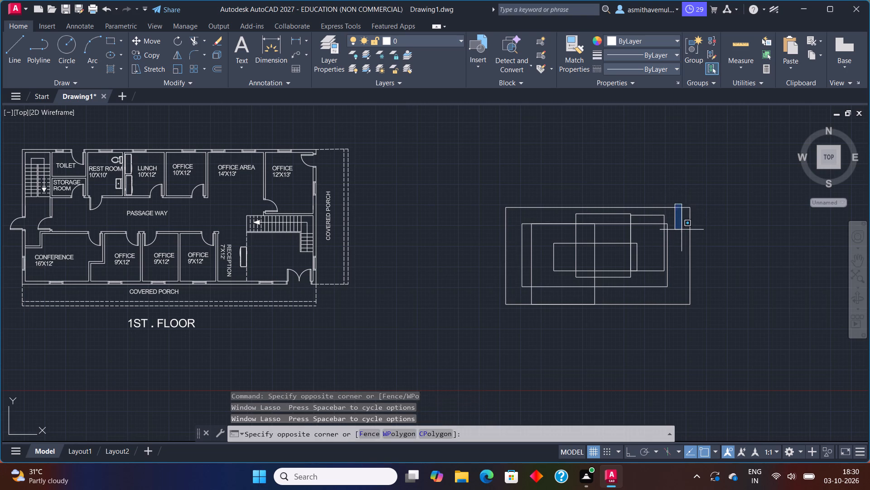
pyautogui.moveTo(683, 230); pyautogui.dragTo(684, 231)
pyautogui.press('Delete')
pyautogui.click(666, 208)
pyautogui.press('Delete')
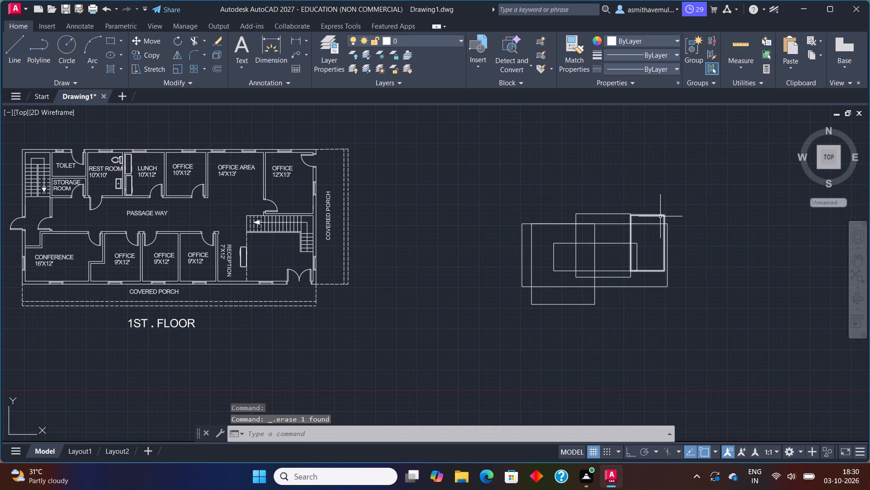
# Erase the five remaining overlapping rectangles one by one, clearing the space east of the first-floor plan.
pyautogui.click(659, 215)
pyautogui.press('Delete')
pyautogui.click(668, 225)
pyautogui.press('Delete')
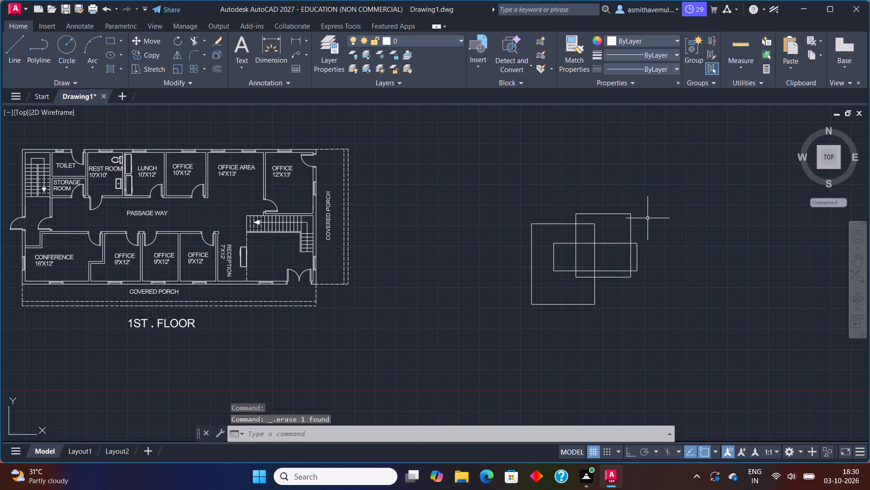
pyautogui.click(632, 226)
pyautogui.press('Delete')
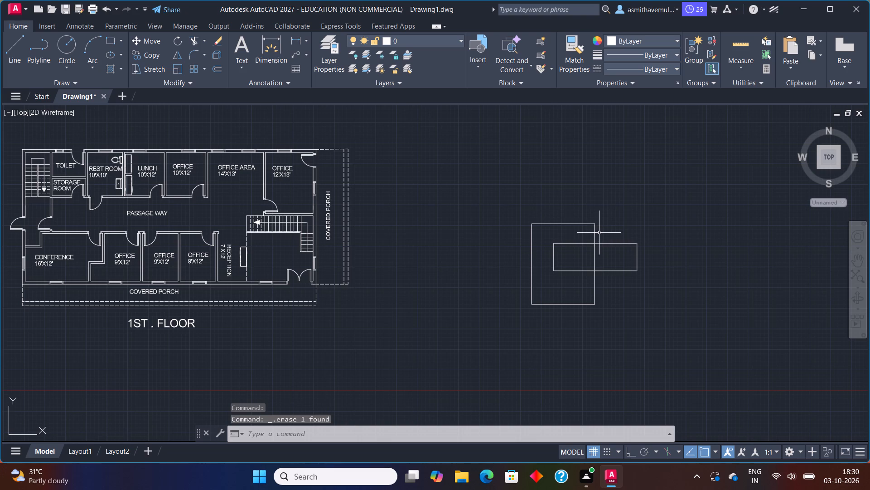
pyautogui.click(596, 233)
pyautogui.press('Delete')
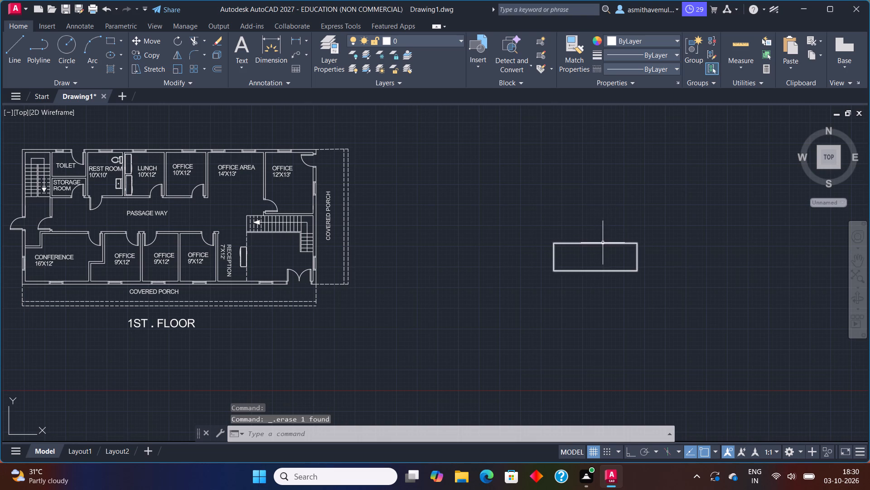
pyautogui.click(603, 243)
pyautogui.press('Delete')
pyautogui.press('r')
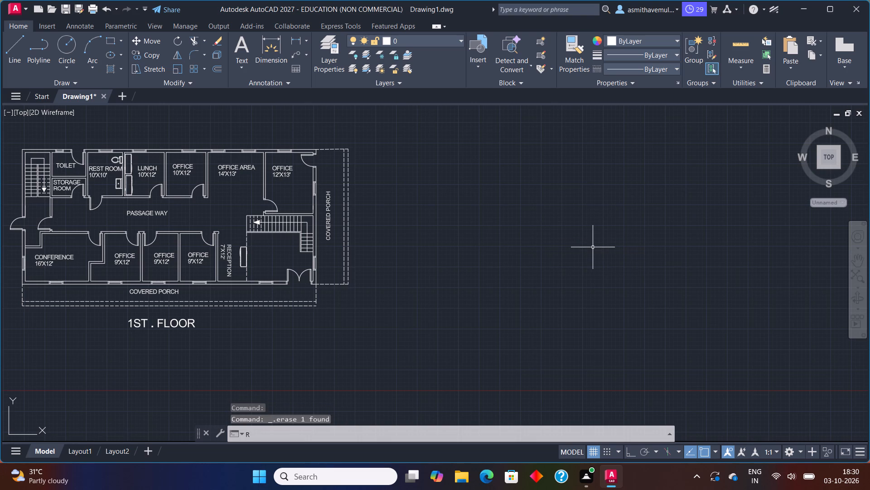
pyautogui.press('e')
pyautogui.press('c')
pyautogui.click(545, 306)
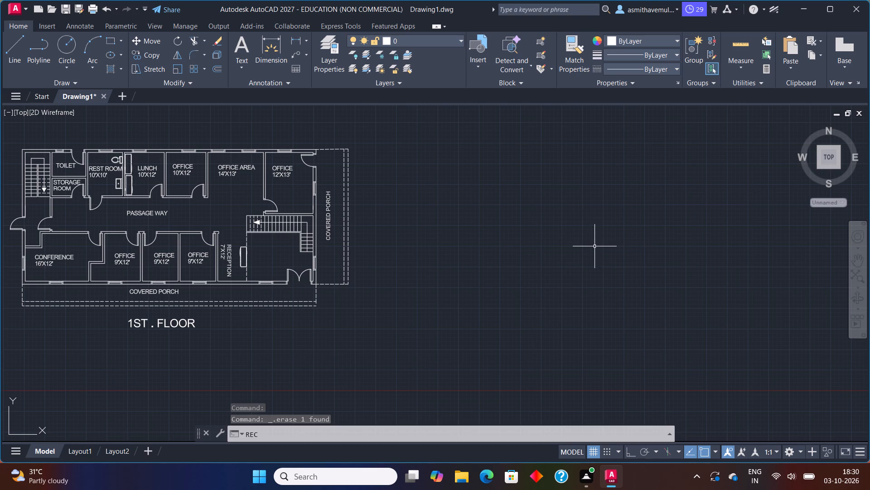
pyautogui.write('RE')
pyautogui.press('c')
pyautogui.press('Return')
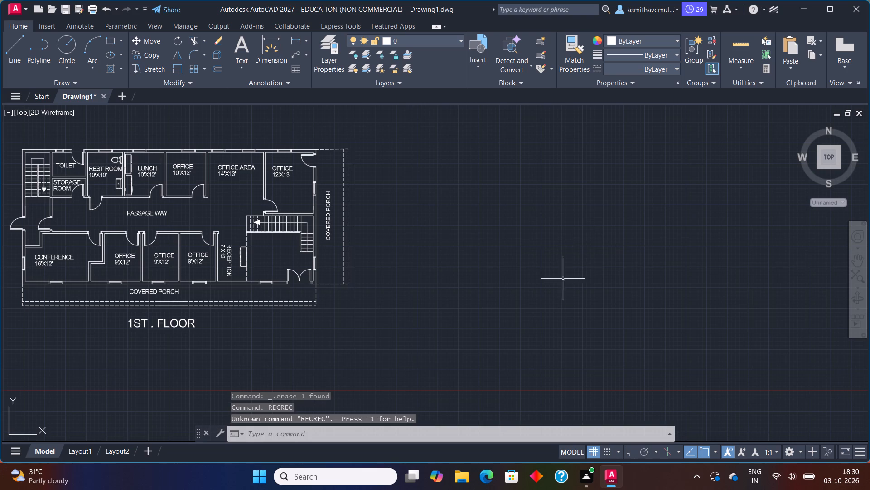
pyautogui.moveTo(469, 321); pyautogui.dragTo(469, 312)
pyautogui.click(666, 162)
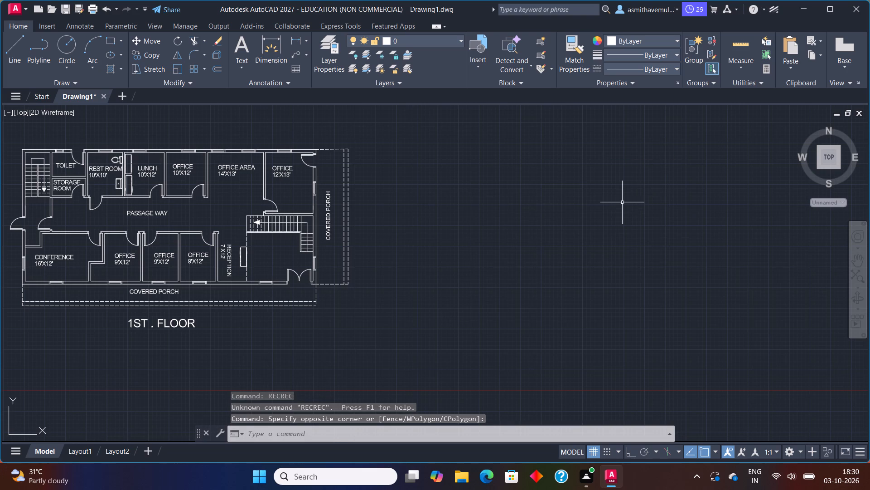
# Draw three large nested rectangles in the empty space east of the first-floor plan, each inside the previous one.
pyautogui.press('r')
pyautogui.press('e')
pyautogui.press('c')
pyautogui.press('Return')
pyautogui.click(489, 333)
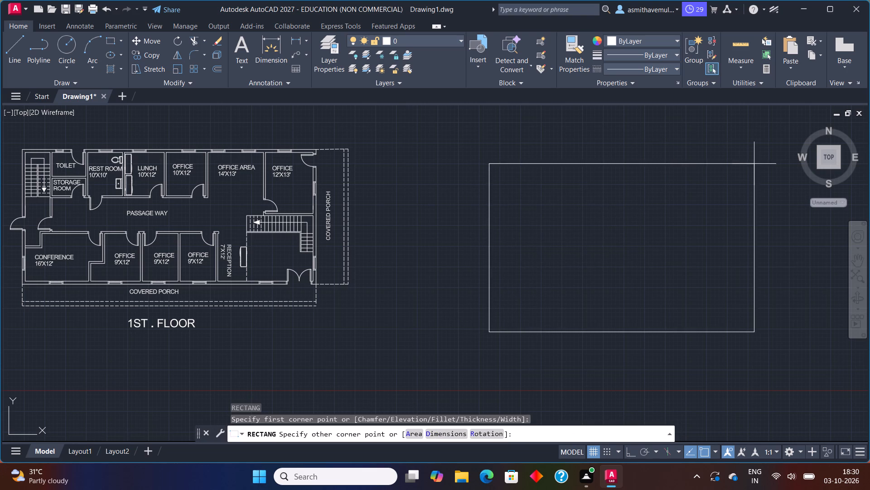
pyautogui.click(756, 161)
pyautogui.press('space')
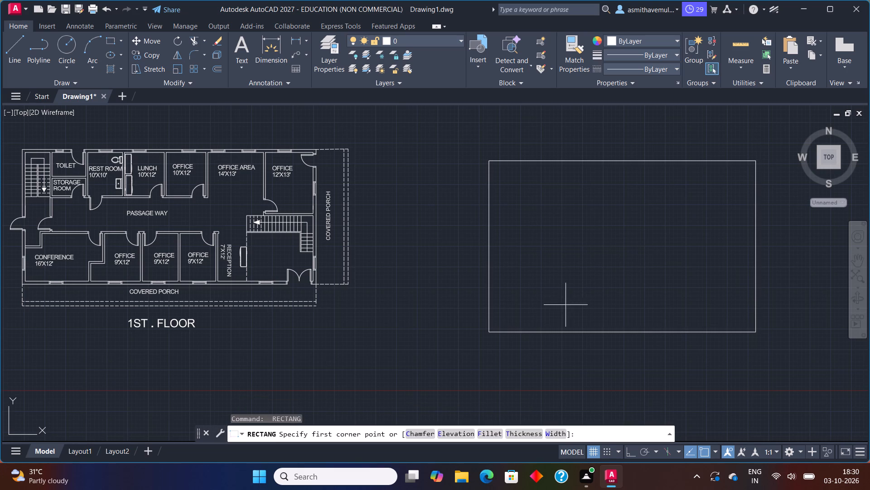
pyautogui.click(504, 320)
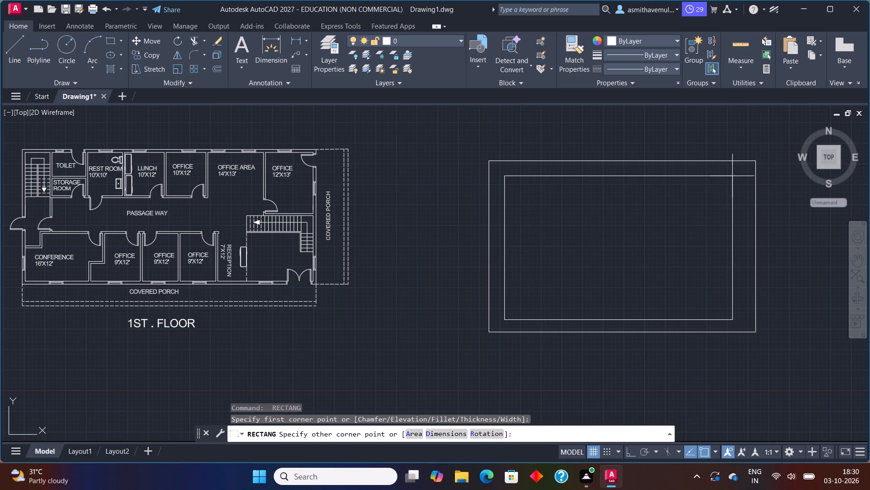
pyautogui.click(744, 176)
pyautogui.press('space')
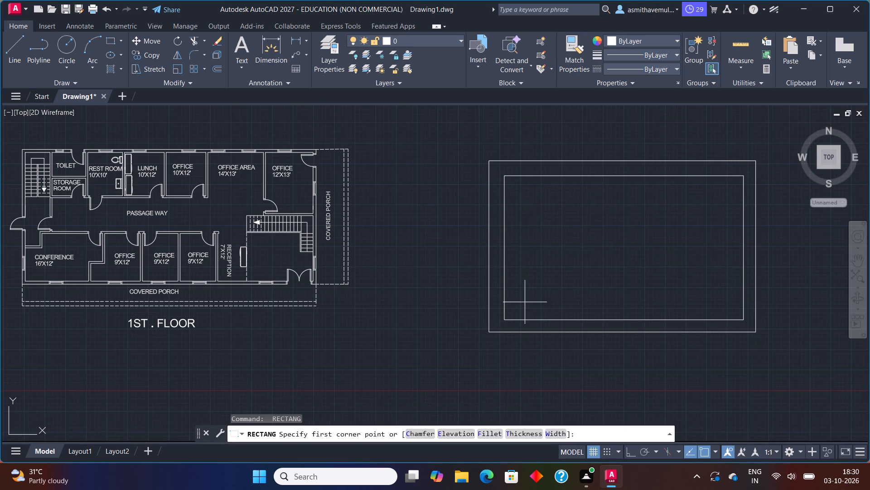
pyautogui.click(518, 305)
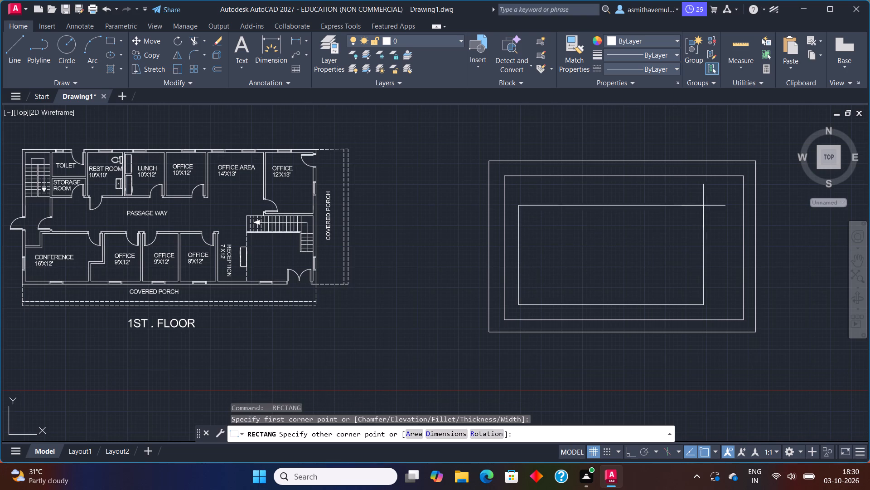
pyautogui.click(730, 191)
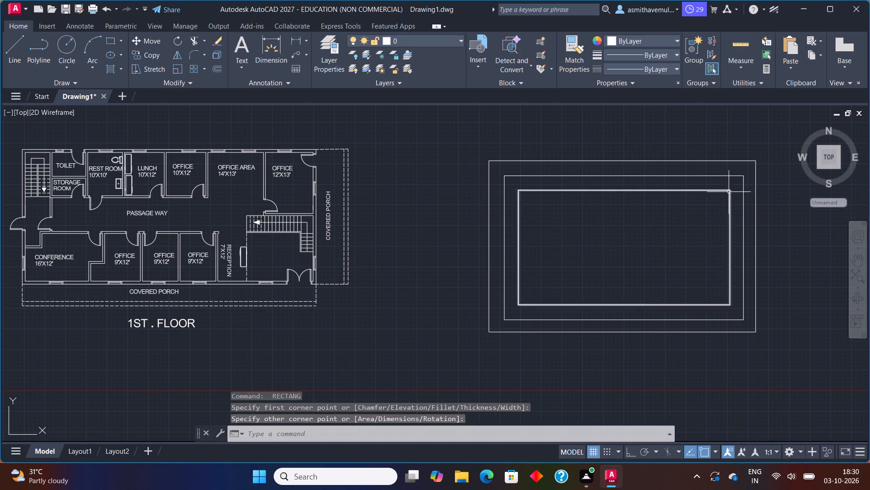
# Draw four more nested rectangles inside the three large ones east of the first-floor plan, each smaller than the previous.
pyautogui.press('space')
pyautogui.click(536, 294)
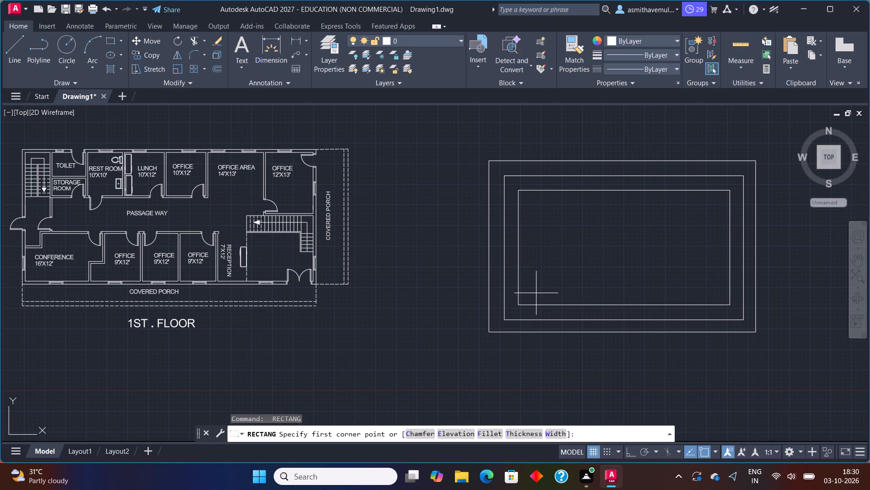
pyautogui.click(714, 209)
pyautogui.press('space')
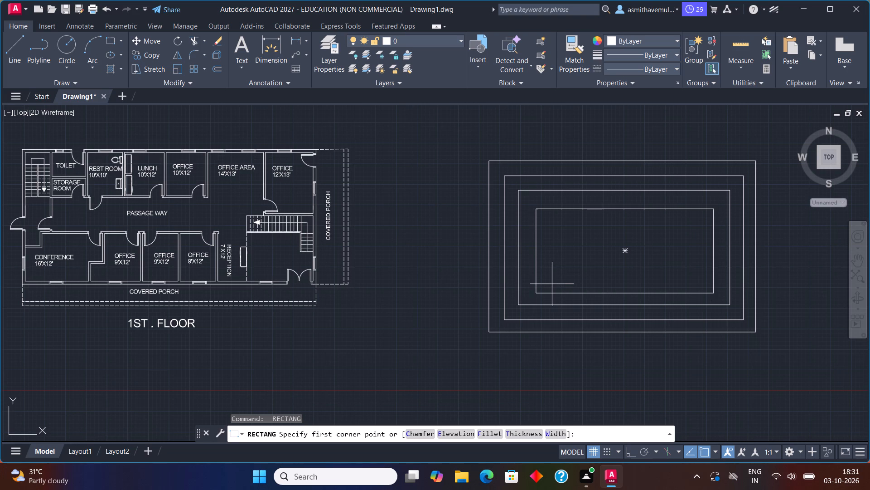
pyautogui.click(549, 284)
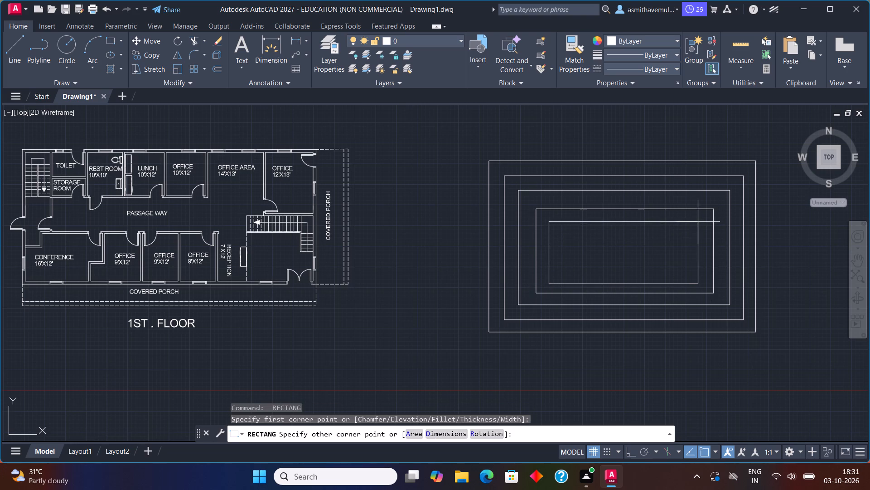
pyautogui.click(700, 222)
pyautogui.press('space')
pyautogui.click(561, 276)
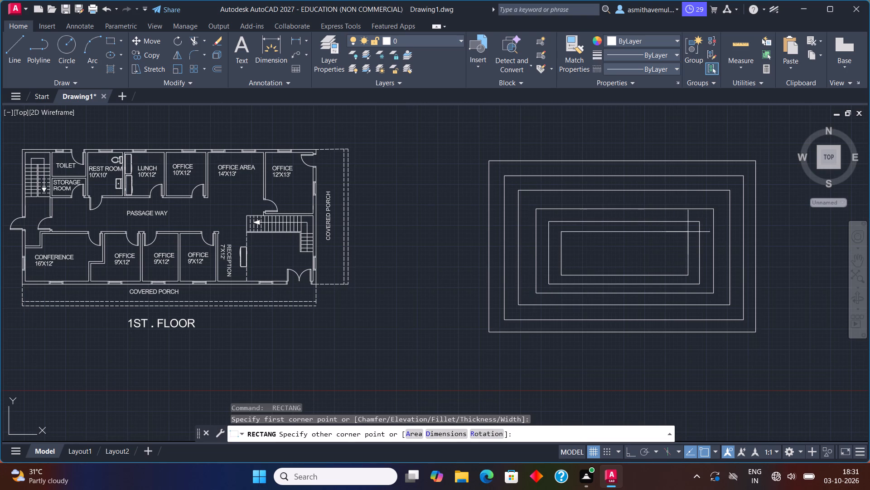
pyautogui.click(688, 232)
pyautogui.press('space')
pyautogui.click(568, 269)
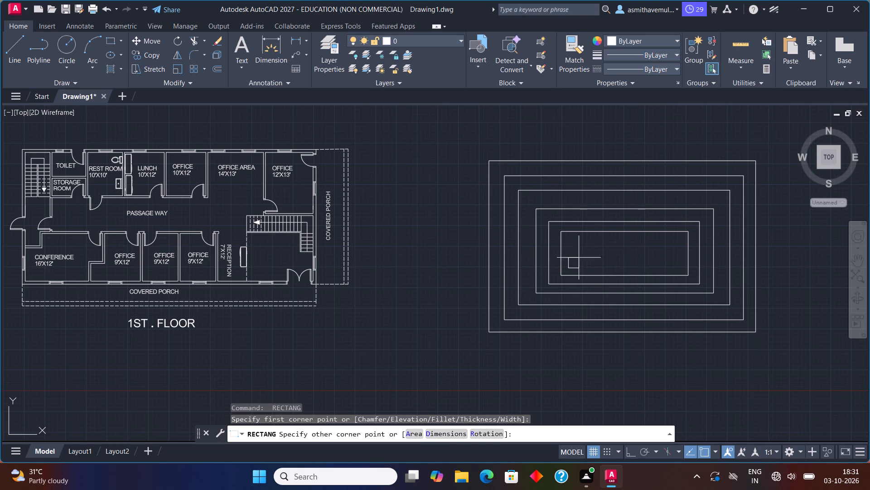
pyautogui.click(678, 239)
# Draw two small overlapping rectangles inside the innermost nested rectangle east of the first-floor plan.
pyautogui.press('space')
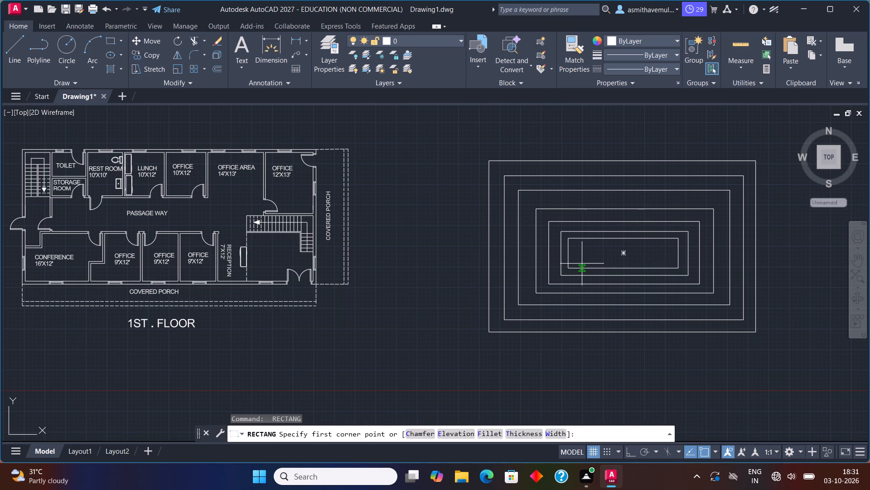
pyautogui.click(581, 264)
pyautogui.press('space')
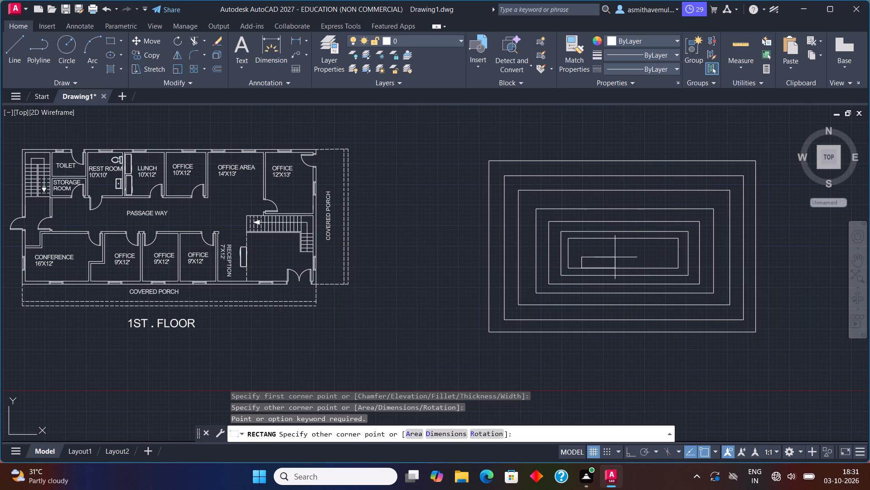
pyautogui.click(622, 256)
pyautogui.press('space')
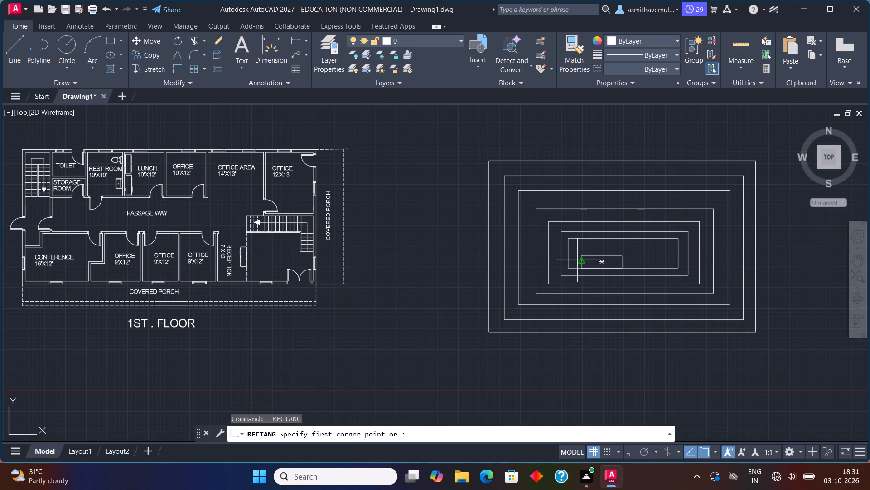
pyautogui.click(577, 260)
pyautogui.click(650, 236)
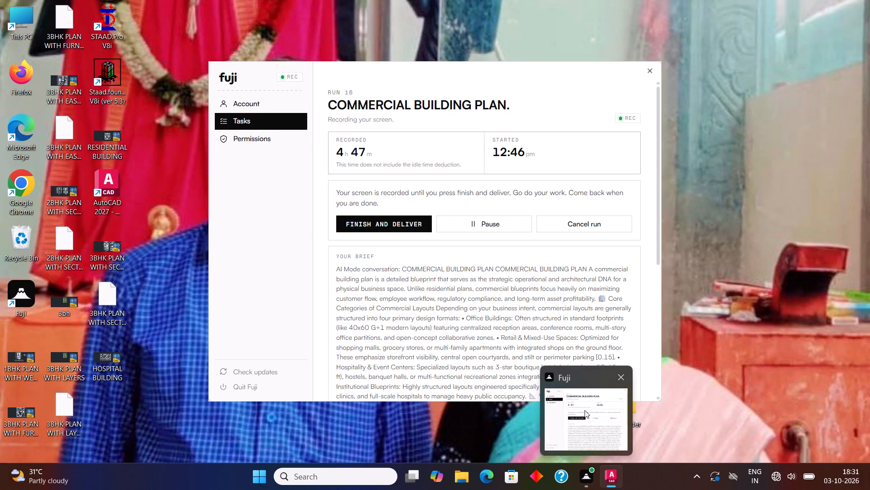
# Erase all nine nested and overlapping rectangles east of the first-floor plan.
pyautogui.moveTo(594, 312); pyautogui.dragTo(594, 311)
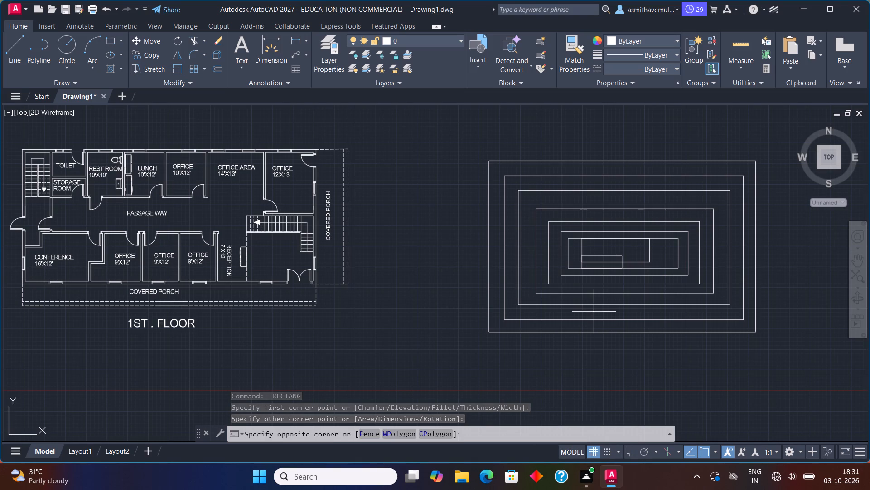
pyautogui.moveTo(594, 311); pyautogui.dragTo(589, 295)
pyautogui.moveTo(584, 208); pyautogui.dragTo(584, 186)
pyautogui.click(589, 178)
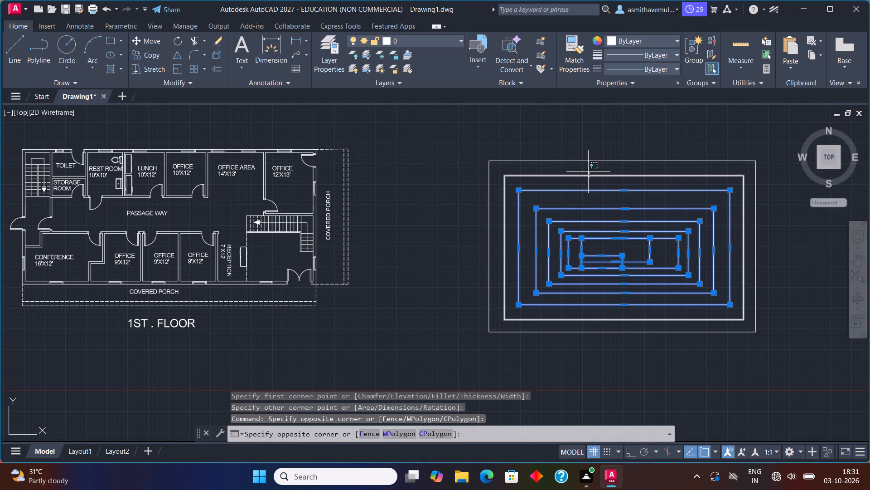
pyautogui.click(588, 172)
pyautogui.click(588, 162)
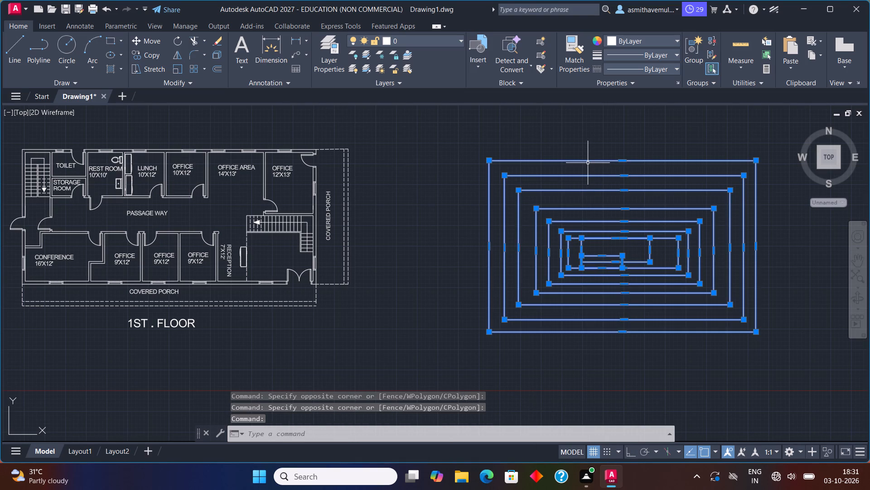
pyautogui.press('Delete')
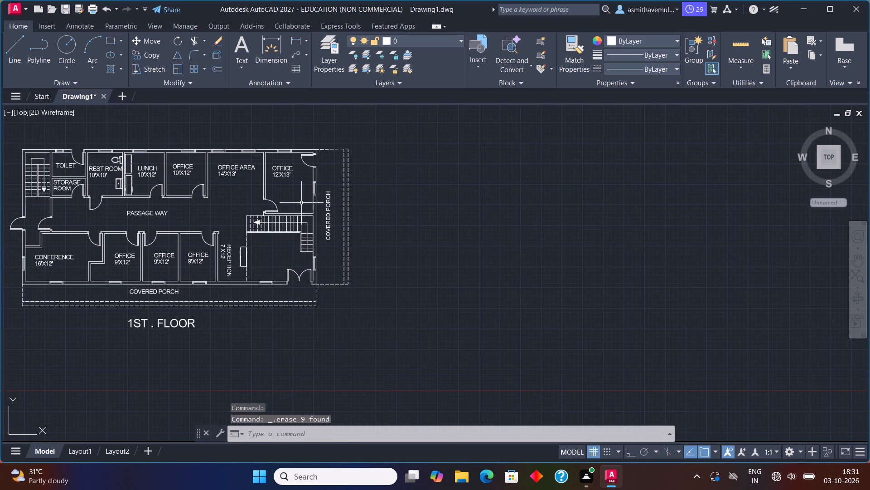
# Examine the first-floor plan up close, from the stairs, toilet and rest room to the offices, reception and entrance.
pyautogui.moveTo(237, 204); pyautogui.dragTo(492, 235, button='middle')
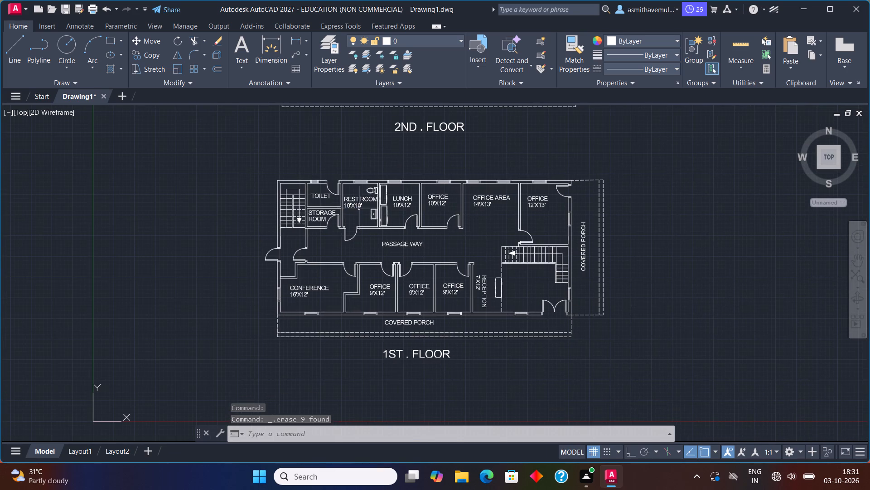
pyautogui.scroll(1, 356, 209)
pyautogui.scroll(2, 283, 208)
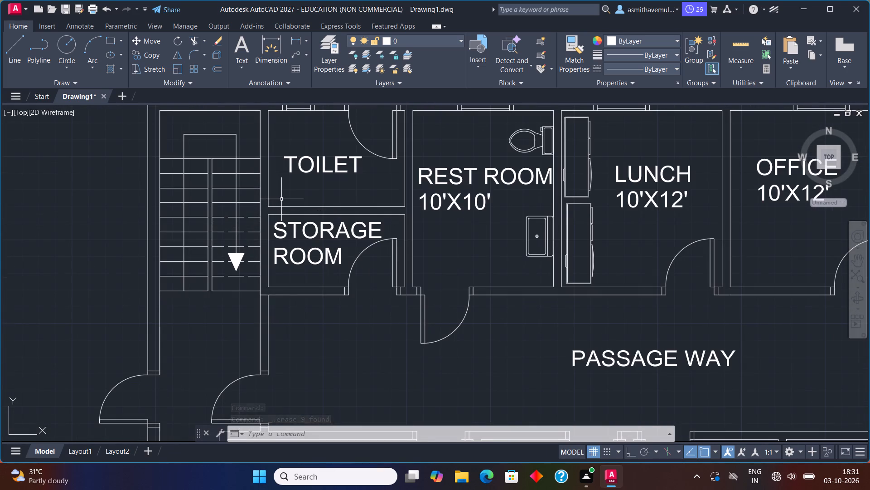
pyautogui.scroll(-1, 324, 253)
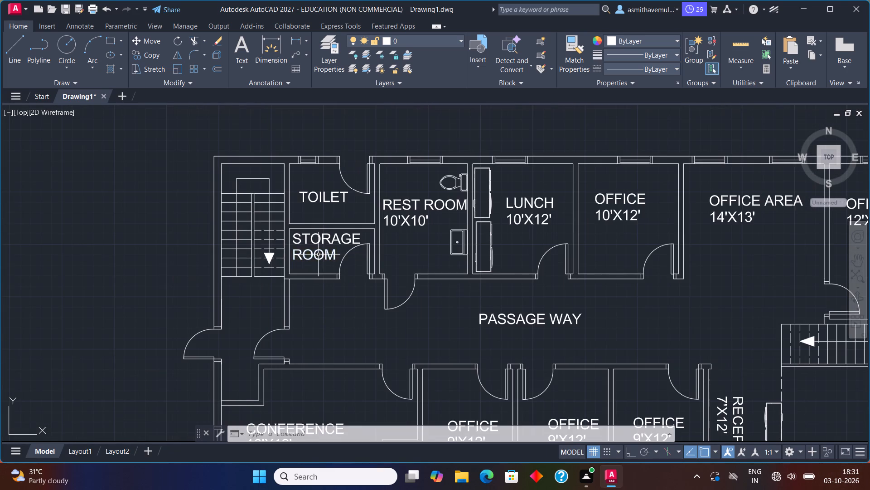
pyautogui.scroll(-1, 323, 250)
pyautogui.moveTo(394, 276); pyautogui.dragTo(350, 203, button='middle')
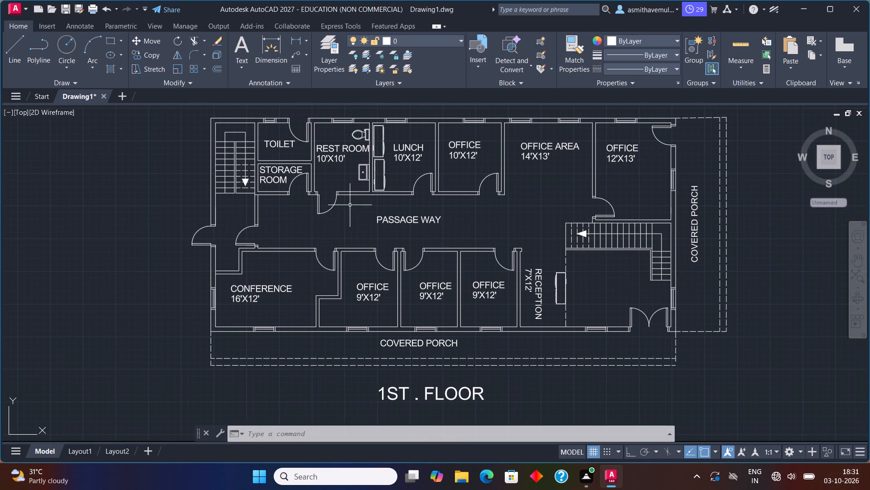
pyautogui.scroll(1, 691, 325)
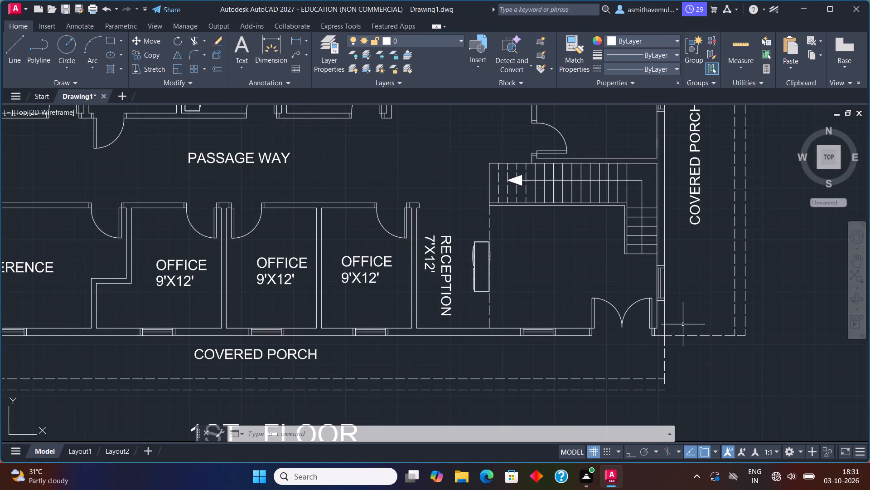
pyautogui.scroll(1, 637, 297)
pyautogui.scroll(-2, 593, 303)
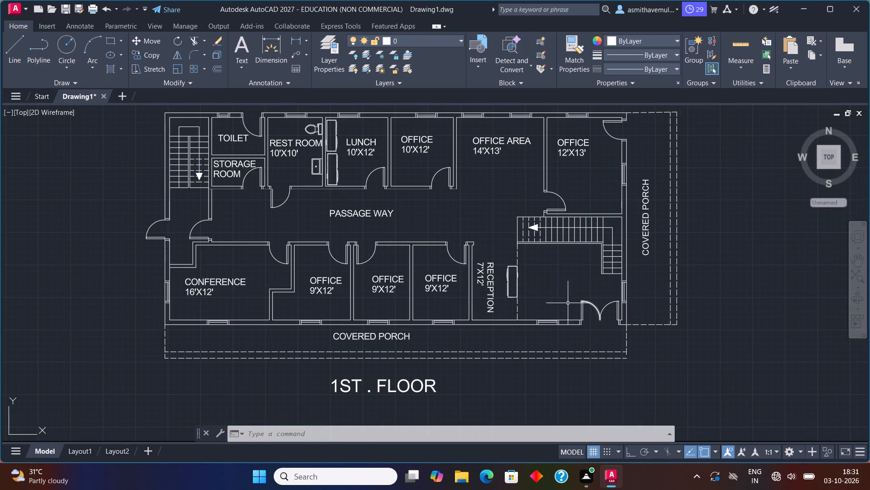
pyautogui.scroll(1, 467, 318)
pyautogui.moveTo(467, 318); pyautogui.dragTo(484, 318, button='middle')
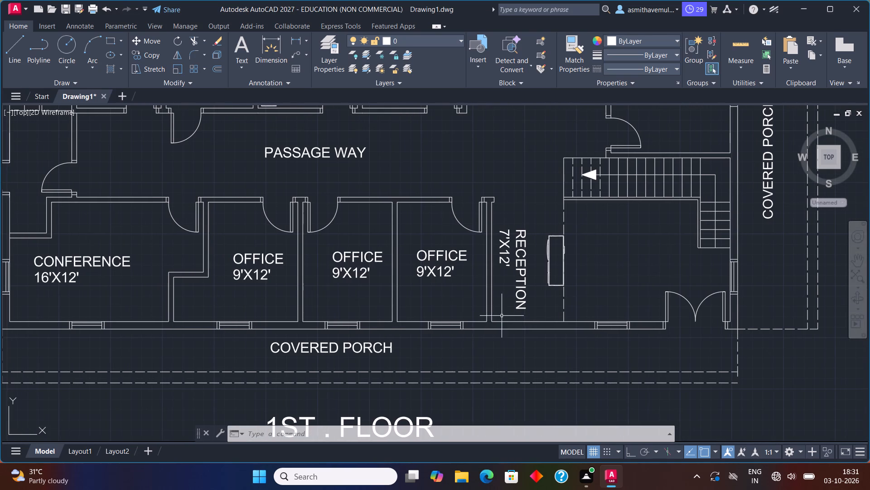
pyautogui.scroll(1, 519, 323)
pyautogui.scroll(-2, 668, 336)
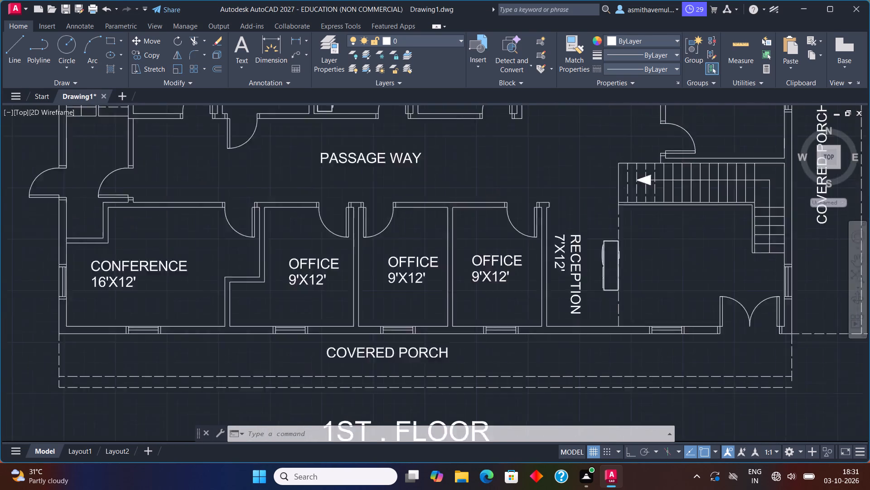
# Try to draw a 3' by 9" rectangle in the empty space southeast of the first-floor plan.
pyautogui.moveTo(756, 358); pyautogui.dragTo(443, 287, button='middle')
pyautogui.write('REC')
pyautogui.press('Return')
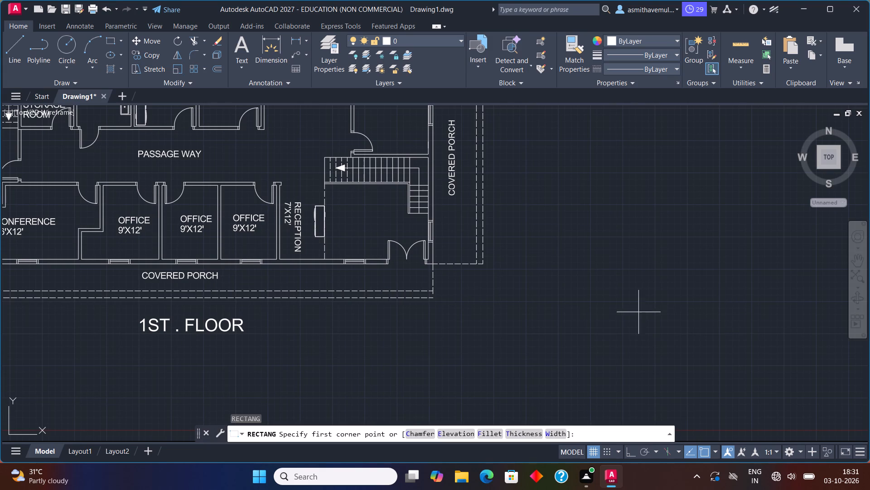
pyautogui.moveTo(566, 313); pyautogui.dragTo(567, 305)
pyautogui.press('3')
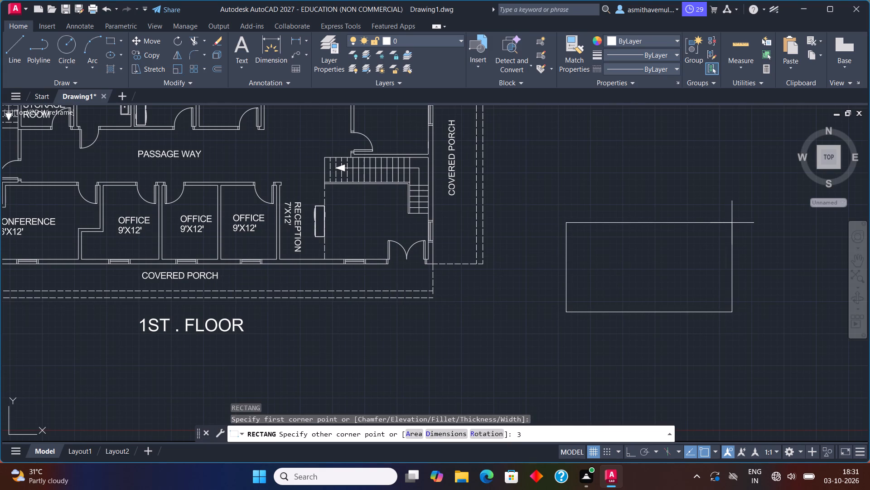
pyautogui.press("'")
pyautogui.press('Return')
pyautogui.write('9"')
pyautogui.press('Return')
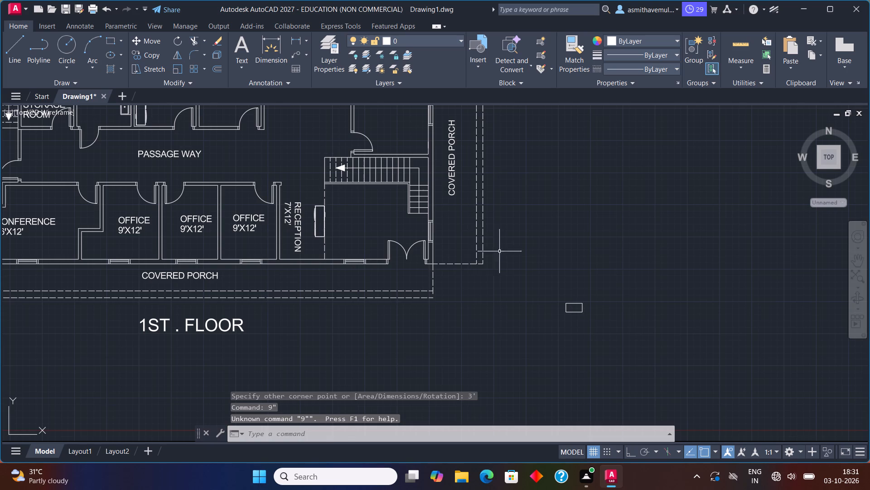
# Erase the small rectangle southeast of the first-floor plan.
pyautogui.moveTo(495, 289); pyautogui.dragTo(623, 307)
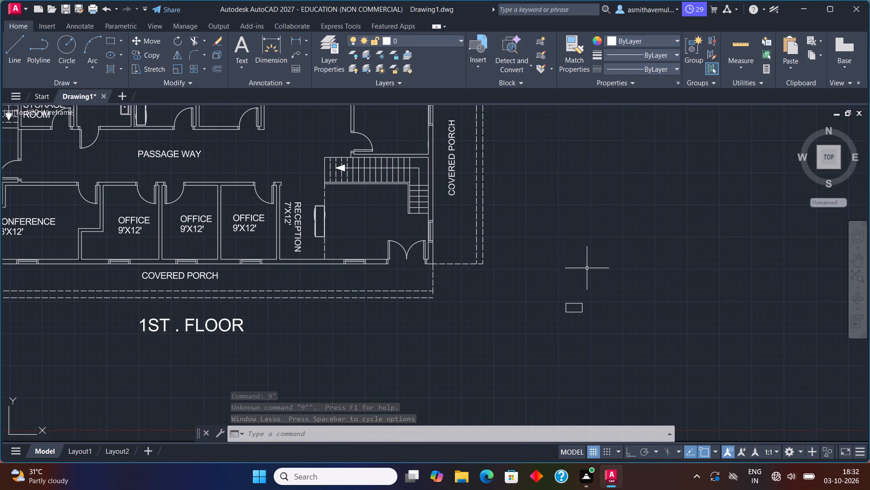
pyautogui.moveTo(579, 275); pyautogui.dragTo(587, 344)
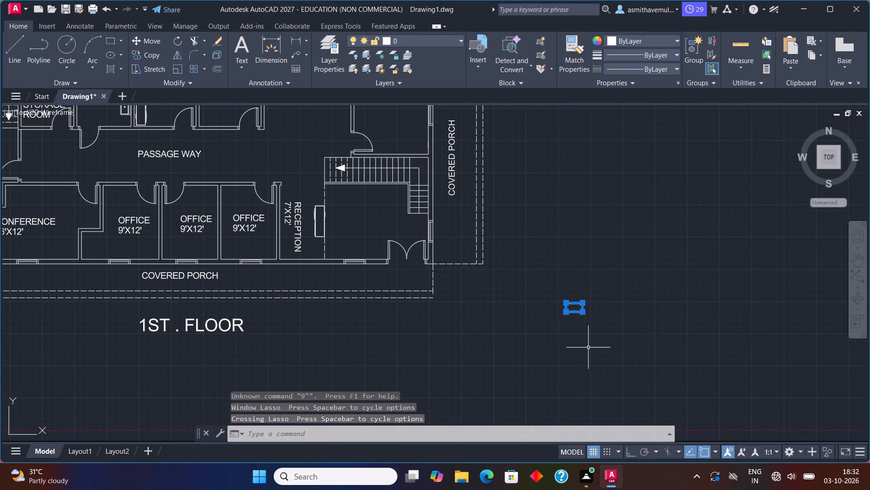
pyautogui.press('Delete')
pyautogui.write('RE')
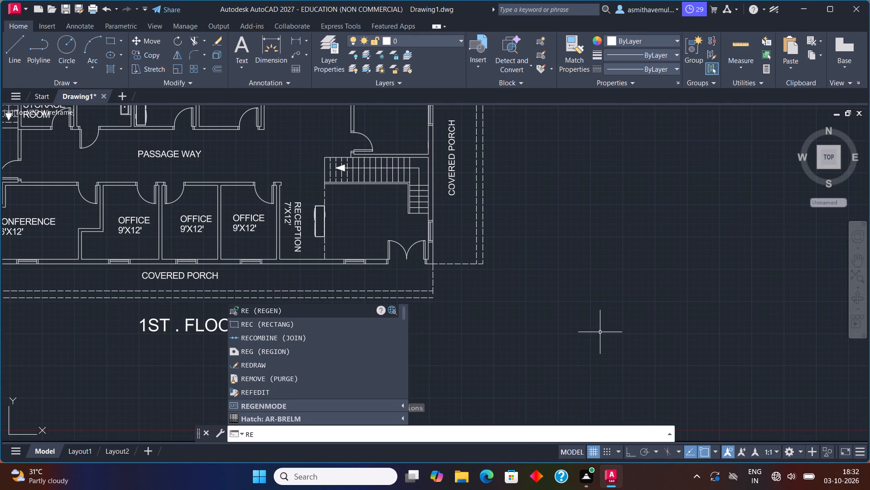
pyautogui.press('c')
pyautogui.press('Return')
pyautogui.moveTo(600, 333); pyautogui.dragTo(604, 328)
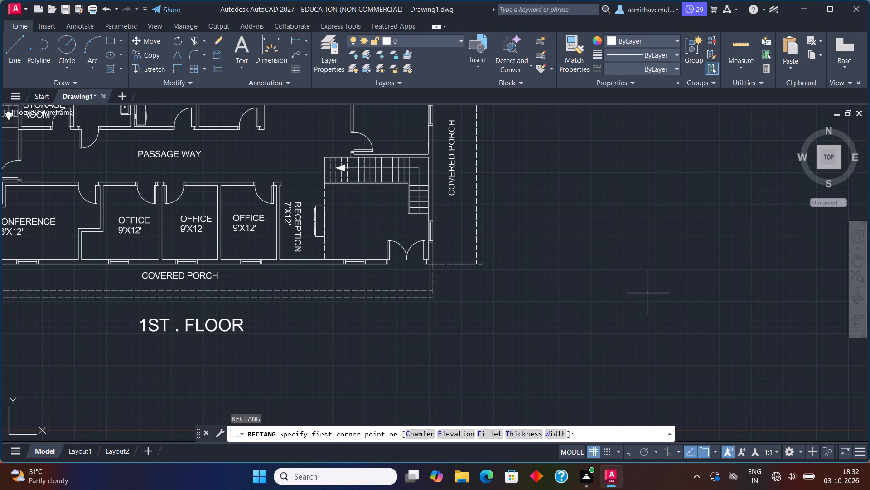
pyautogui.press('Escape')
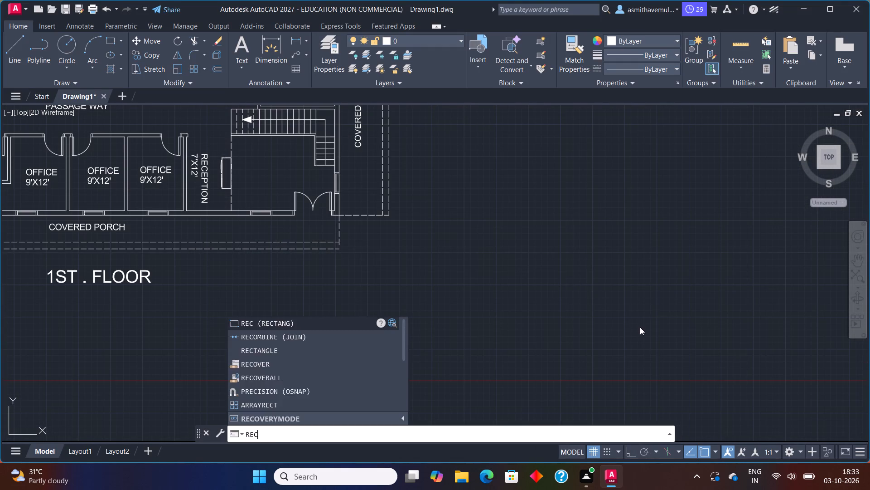
# Draw a rectangle 3' long and 9" wide by dimensions in the empty space southeast of the first-floor plan.
pyautogui.press('Return')
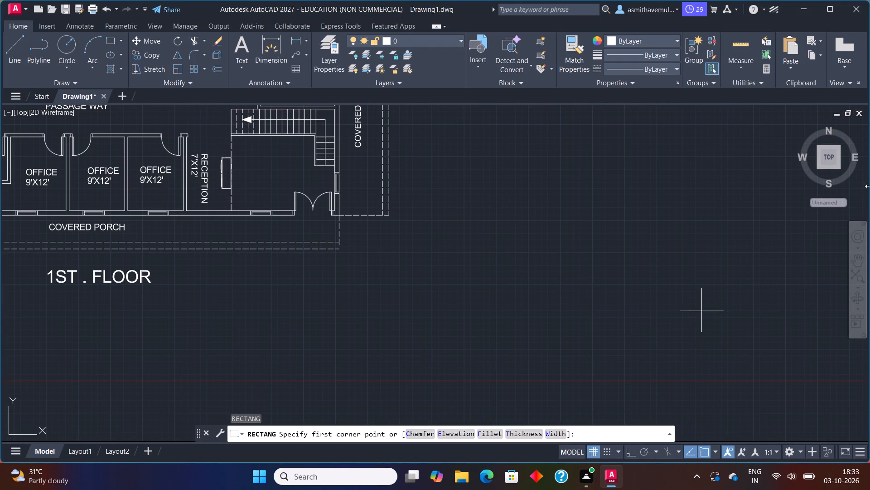
pyautogui.click(501, 304)
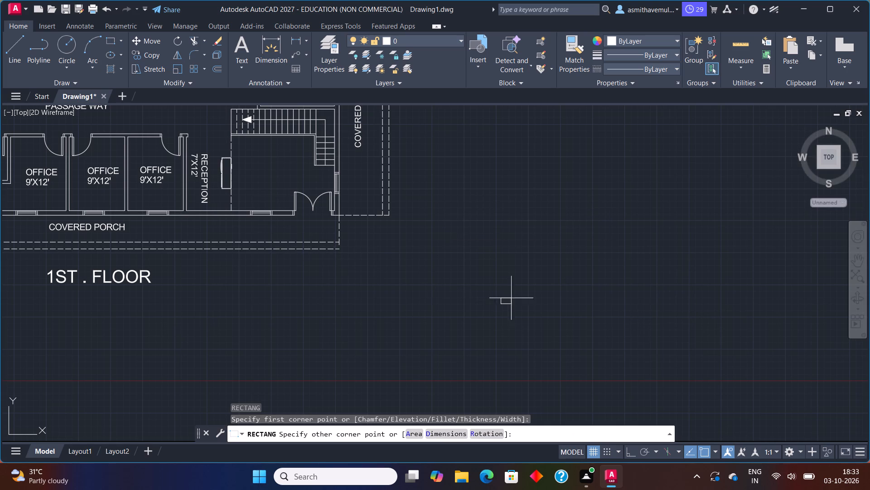
pyautogui.press('d')
pyautogui.press('Return')
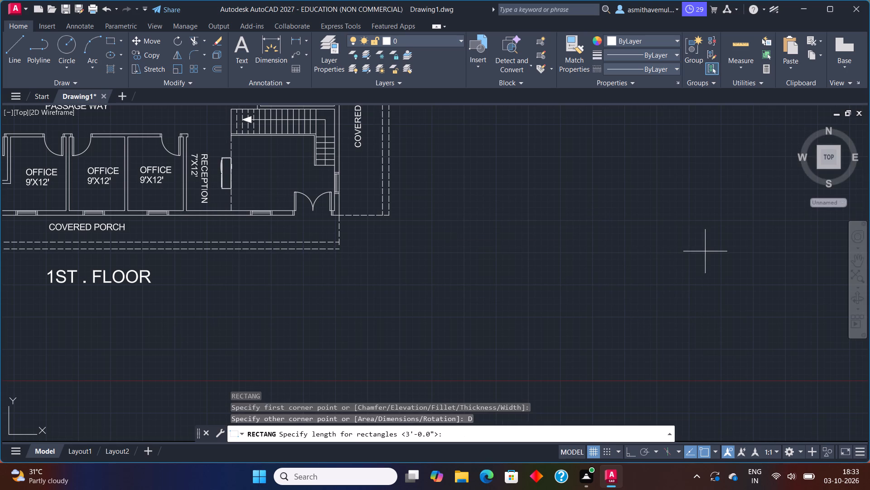
pyautogui.write("3'")
pyautogui.press('Return')
pyautogui.press('9')
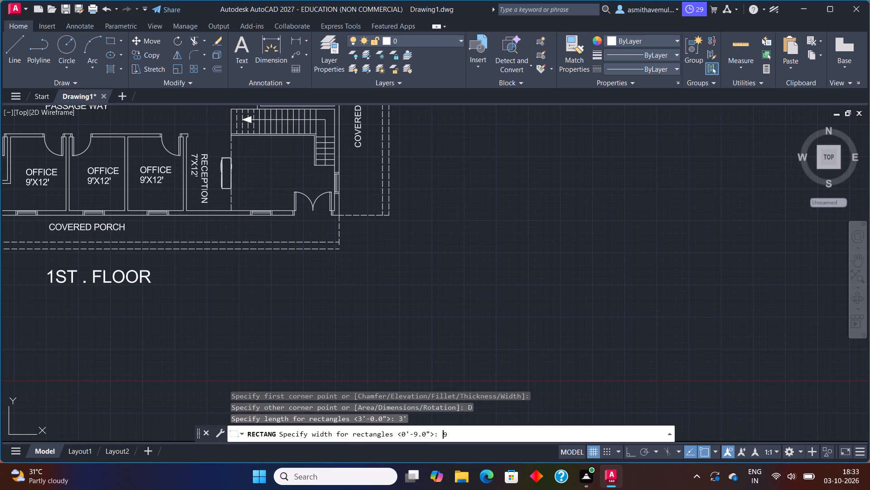
pyautogui.hotkey('shift', '"')
pyautogui.press('Return')
pyautogui.click(670, 268)
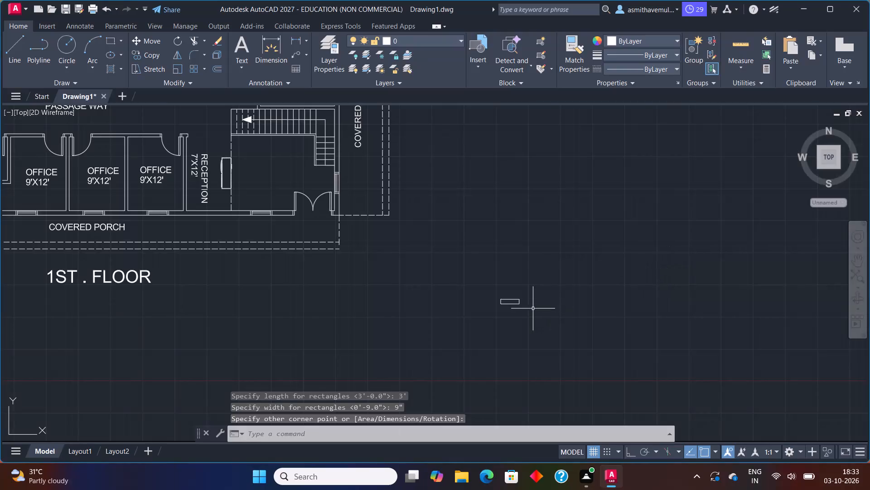
# Draw a horizontal centre line across the 3' by 9" rectangle between the midpoints of its short sides.
pyautogui.scroll(2, 532, 309)
pyautogui.moveTo(541, 298); pyautogui.dragTo(637, 204, button='middle')
pyautogui.press('l')
pyautogui.press('Return')
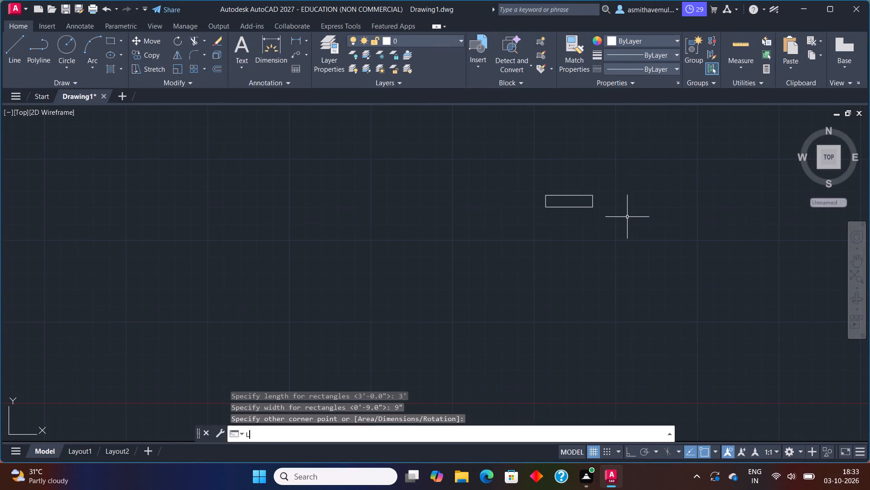
pyautogui.scroll(1, 594, 226)
pyautogui.scroll(2, 526, 186)
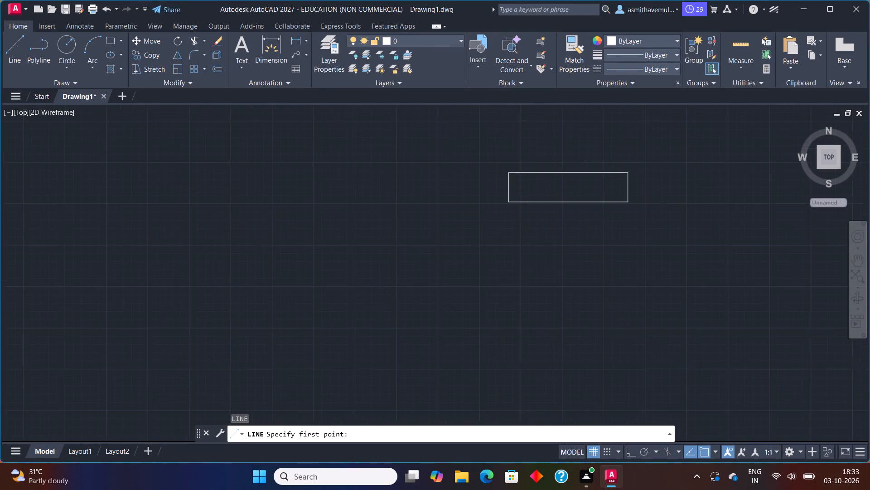
pyautogui.click(500, 189)
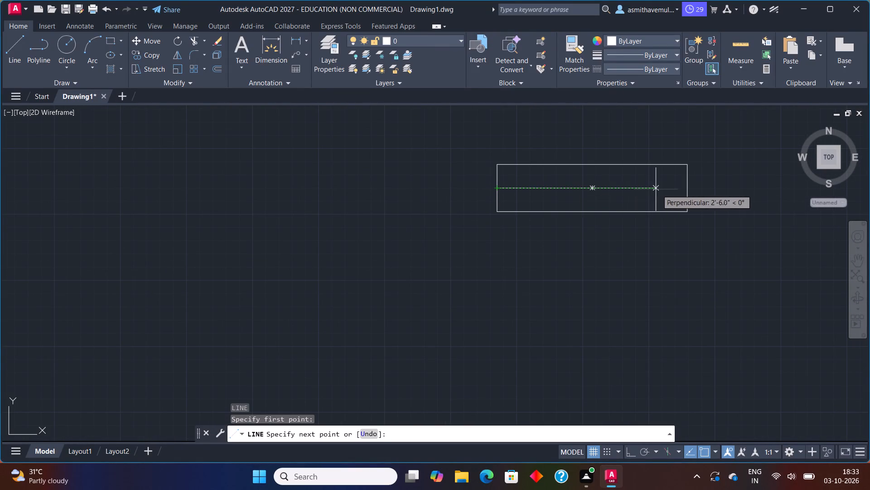
pyautogui.click(686, 190)
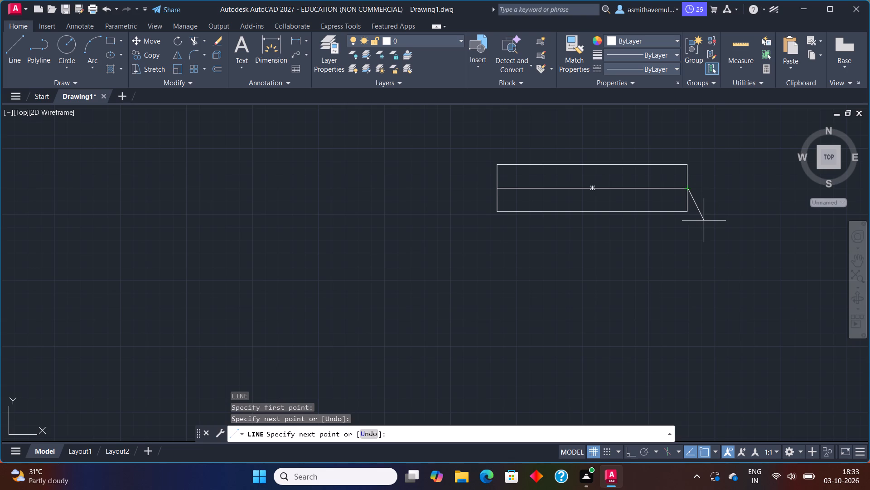
pyautogui.press('Escape')
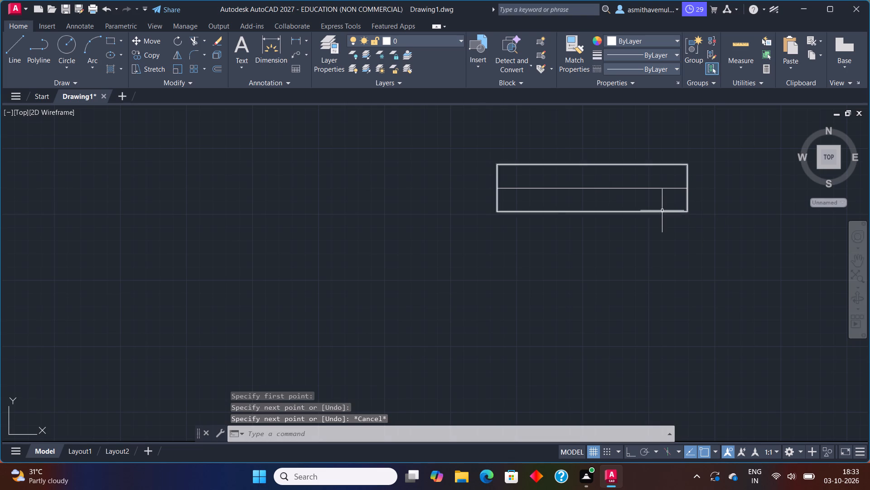
# Explode the 3' by 9" rectangle into separate lines.
pyautogui.click(663, 212)
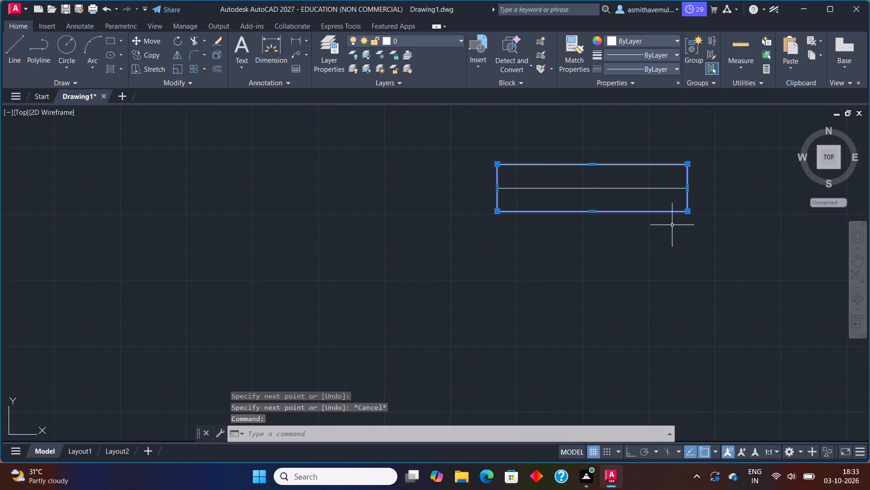
pyautogui.press('x')
pyautogui.press('Return')
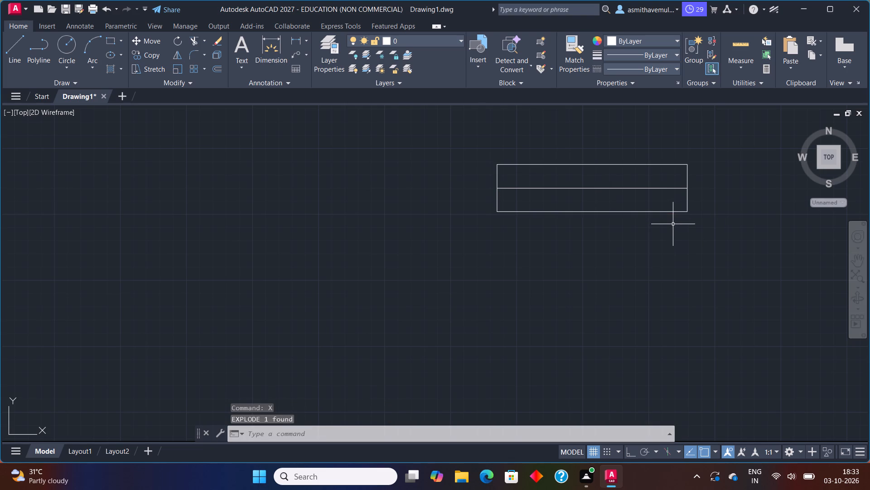
# Offset both short sides of the rectangle 3" outward and the centre line 3" toward the north edge.
pyautogui.press('o')
pyautogui.press('Return')
pyautogui.press('3')
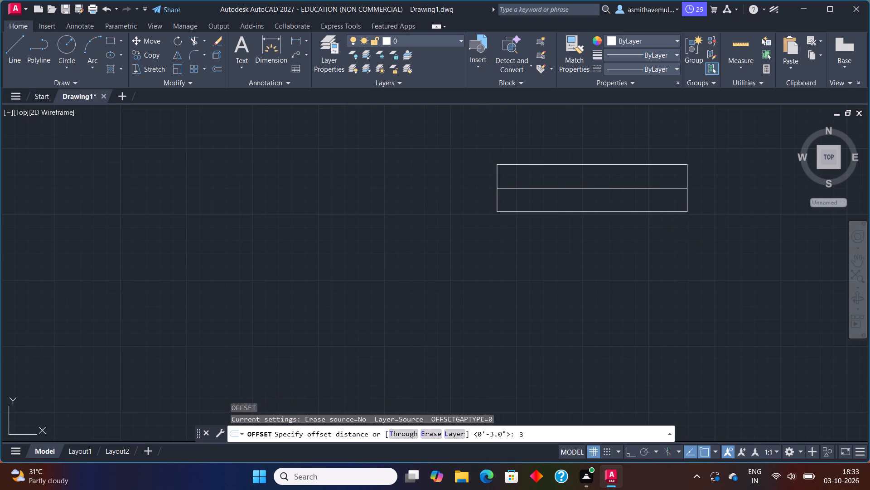
pyautogui.hotkey('shift', '"')
pyautogui.press('Return')
pyautogui.click(688, 202)
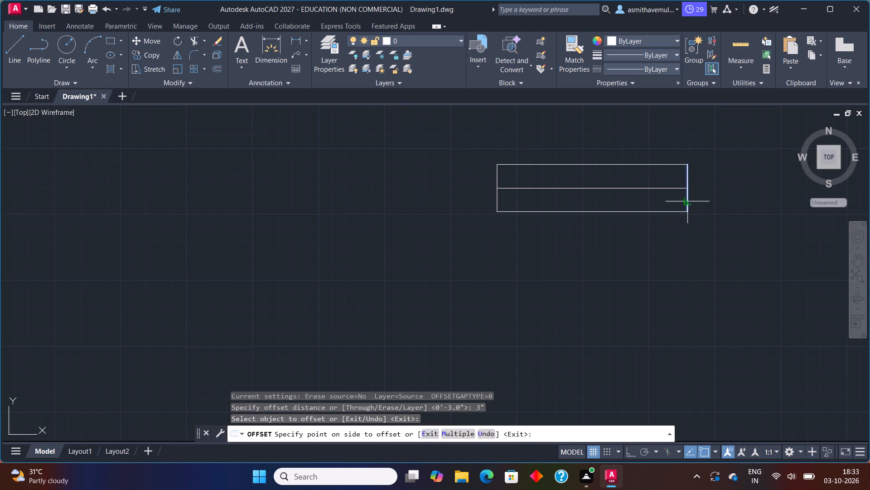
pyautogui.click(712, 195)
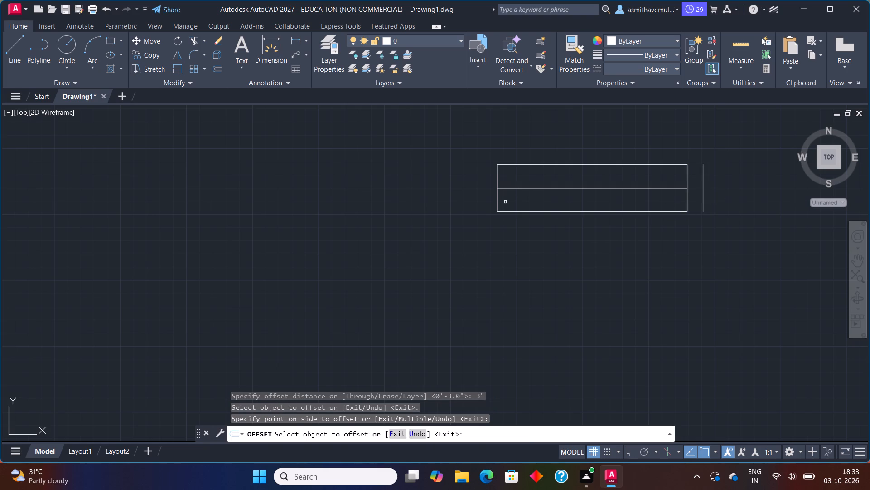
pyautogui.click(497, 205)
pyautogui.click(483, 201)
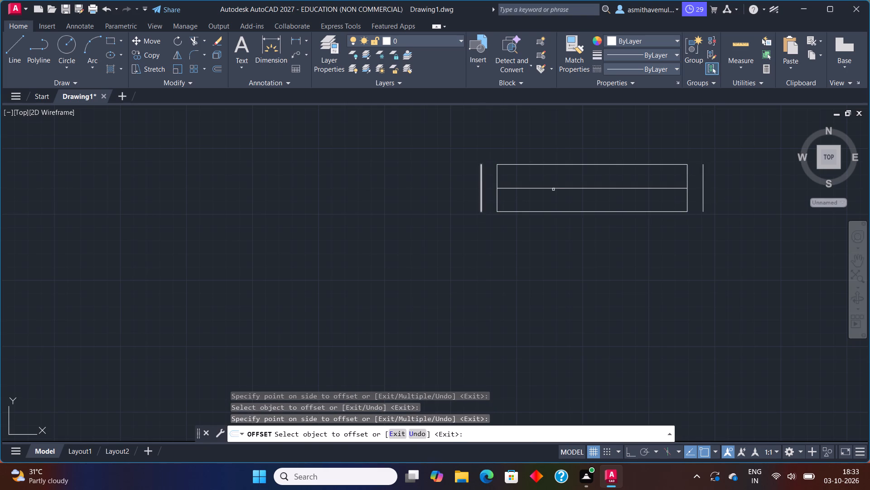
pyautogui.click(558, 188)
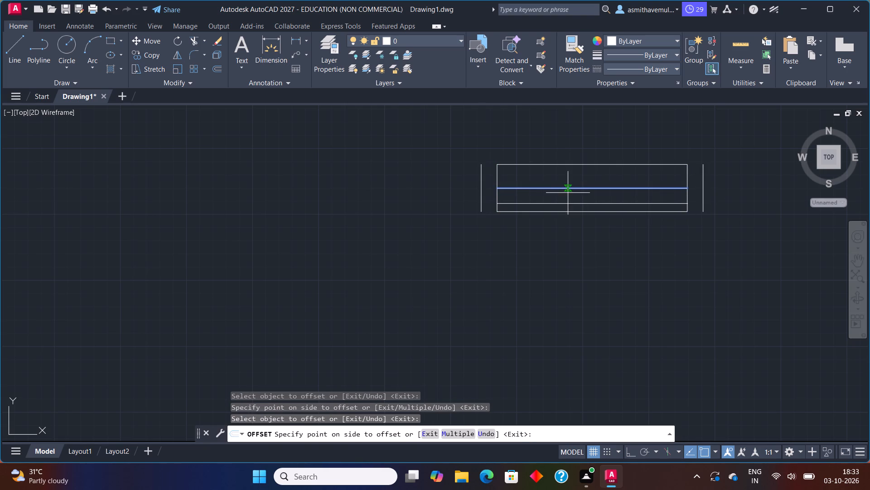
pyautogui.click(571, 183)
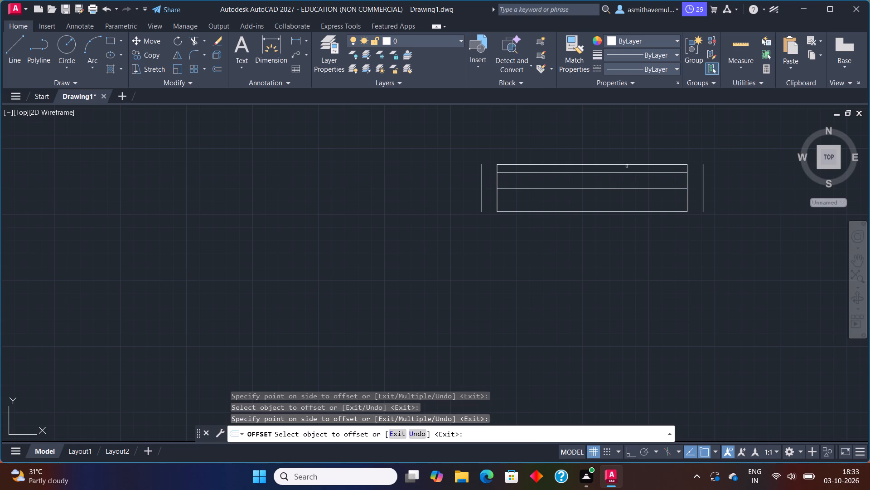
pyautogui.press('Escape')
# Copy the whole window detail by its top-left corner into the first-floor reception's south wall, aligned with the wall's inner line.
pyautogui.moveTo(725, 175); pyautogui.dragTo(602, 149)
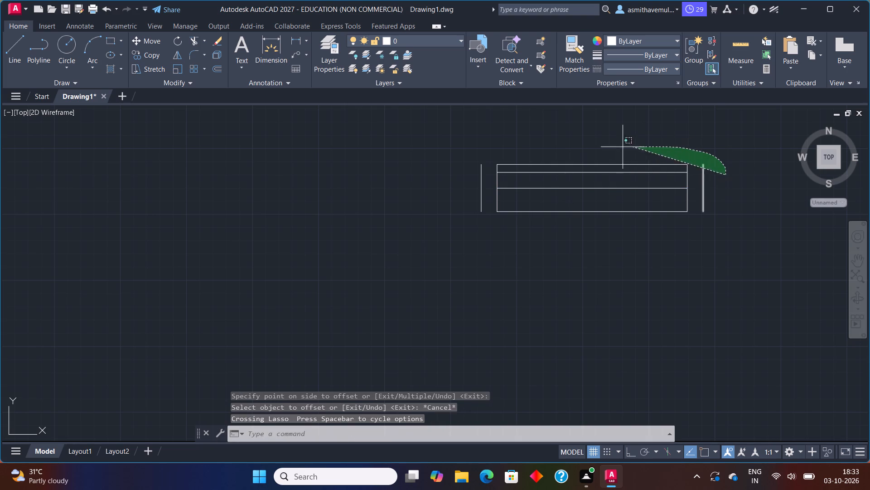
pyautogui.moveTo(602, 149); pyautogui.dragTo(696, 284)
pyautogui.press('c')
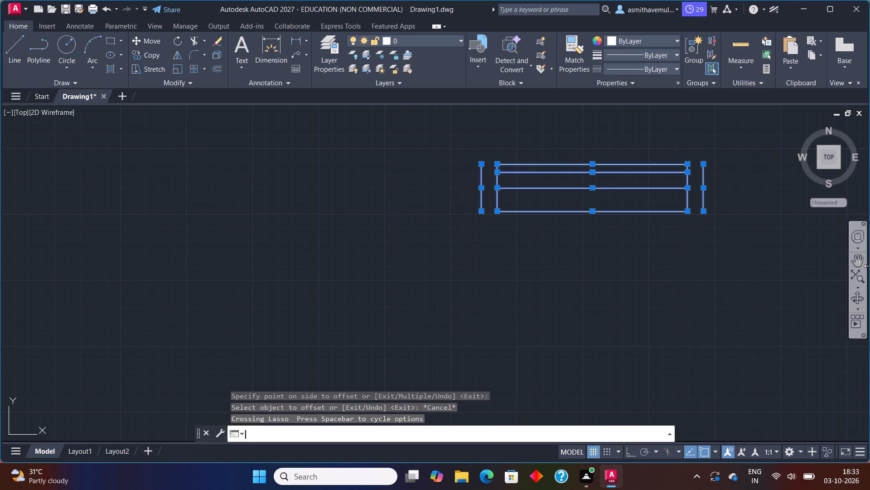
pyautogui.press('o')
pyautogui.press('p')
pyautogui.press('y')
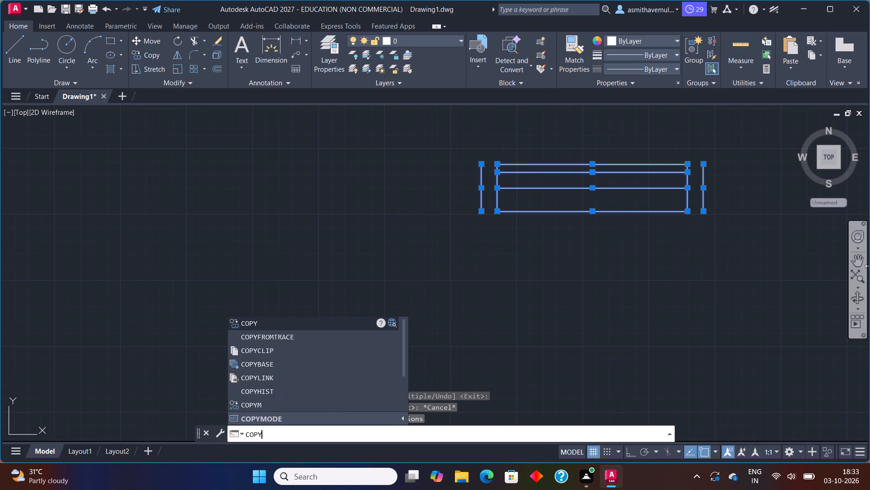
pyautogui.press('Return')
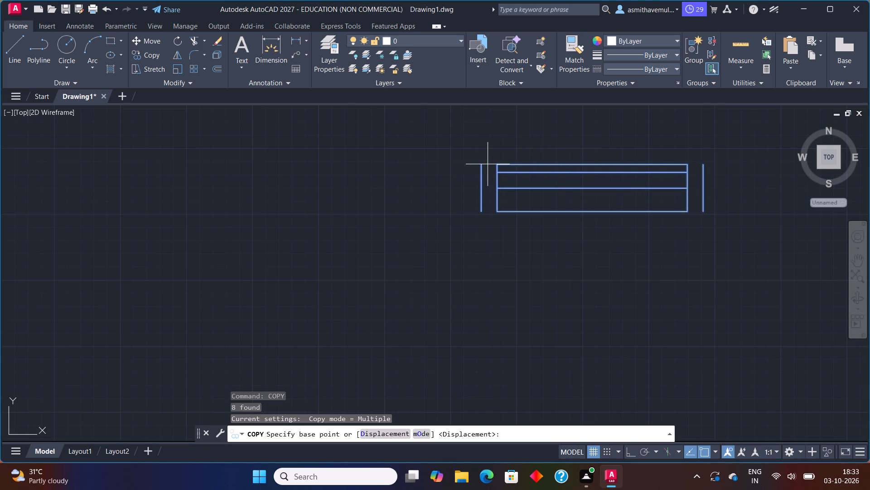
pyautogui.moveTo(479, 167); pyautogui.dragTo(472, 170)
pyautogui.scroll(-2, 179, 212)
pyautogui.moveTo(144, 243); pyautogui.dragTo(740, 205, button='middle')
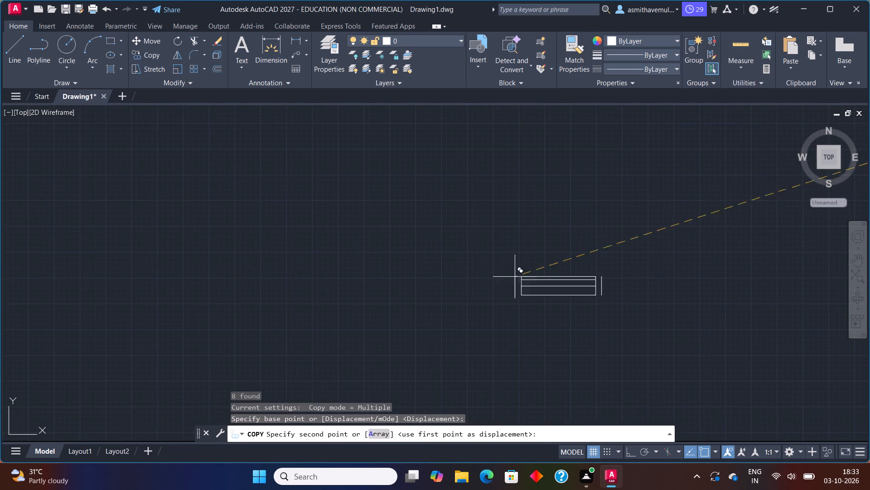
pyautogui.scroll(-3, 477, 289)
pyautogui.moveTo(334, 298); pyautogui.dragTo(594, 239, button='middle')
pyautogui.moveTo(585, 113); pyautogui.dragTo(538, 260, button='middle')
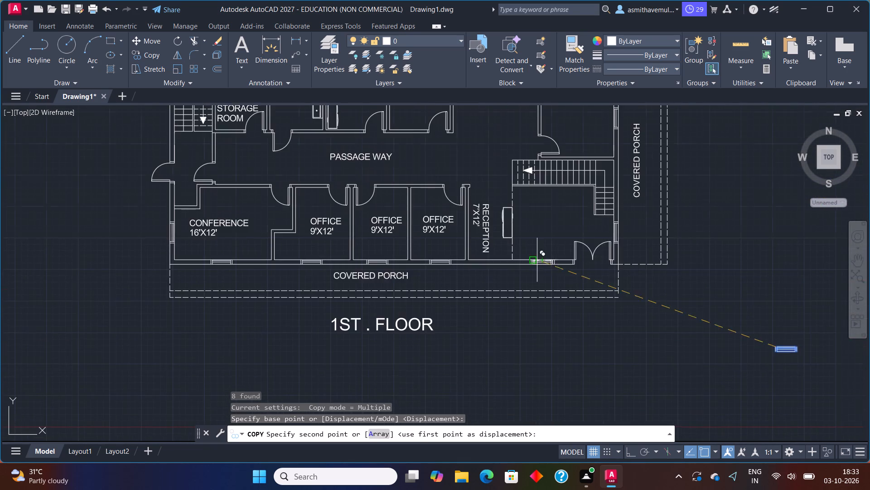
pyautogui.scroll(3, 494, 257)
pyautogui.scroll(2, 446, 269)
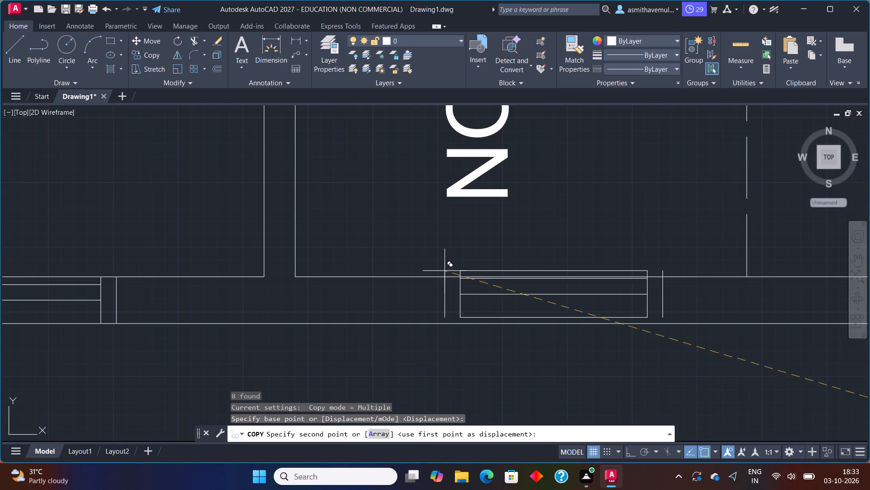
pyautogui.click(433, 277)
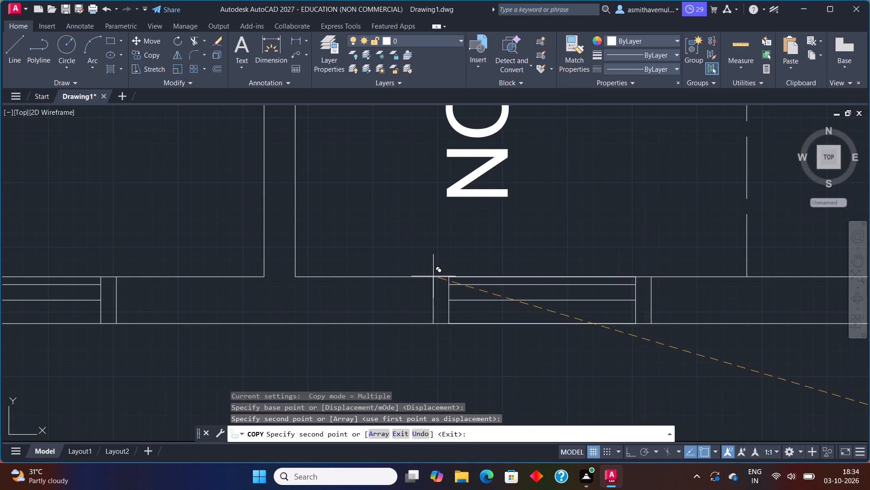
# Place another copy of the window detail in the south wall of the second-floor room corresponding to the reception.
pyautogui.scroll(-4, 481, 223)
pyautogui.moveTo(482, 222); pyautogui.dragTo(465, 482, button='middle')
pyautogui.scroll(-1, 488, 284)
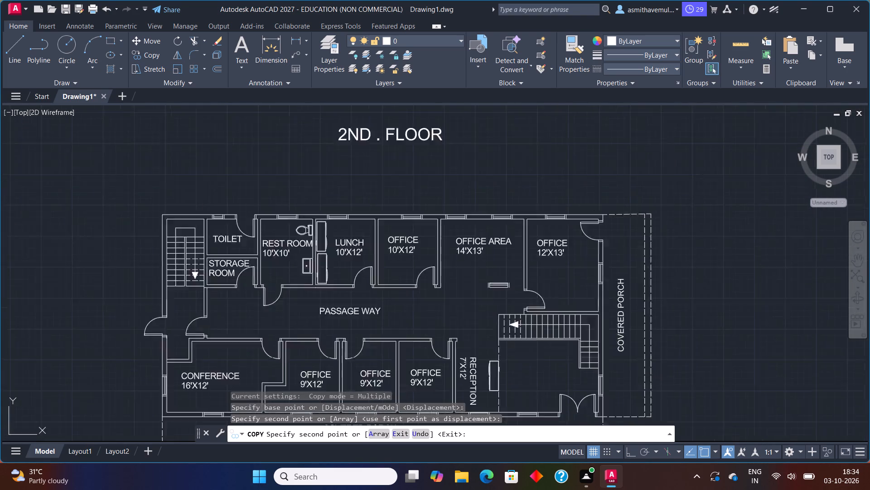
pyautogui.scroll(-1, 488, 284)
pyautogui.moveTo(505, 226); pyautogui.dragTo(510, 410, button='middle')
pyautogui.scroll(4, 486, 366)
pyautogui.scroll(1, 465, 288)
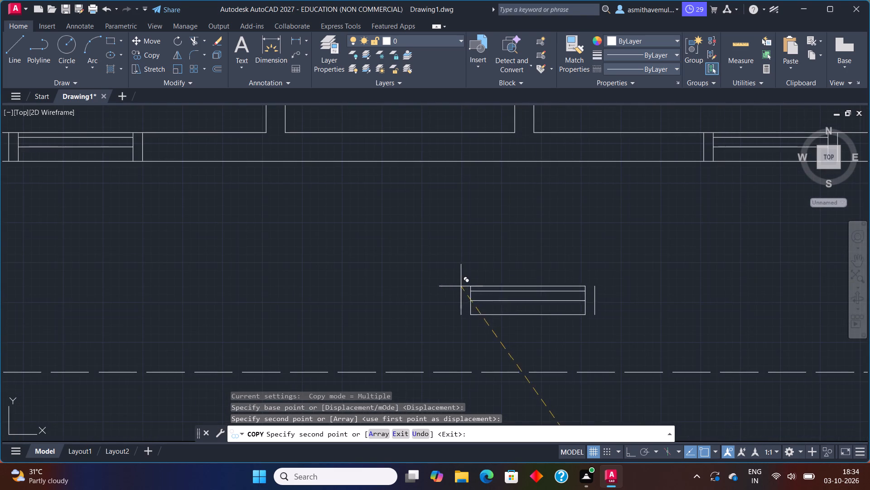
pyautogui.scroll(1, 356, 143)
pyautogui.moveTo(352, 143); pyautogui.dragTo(354, 171, button='middle')
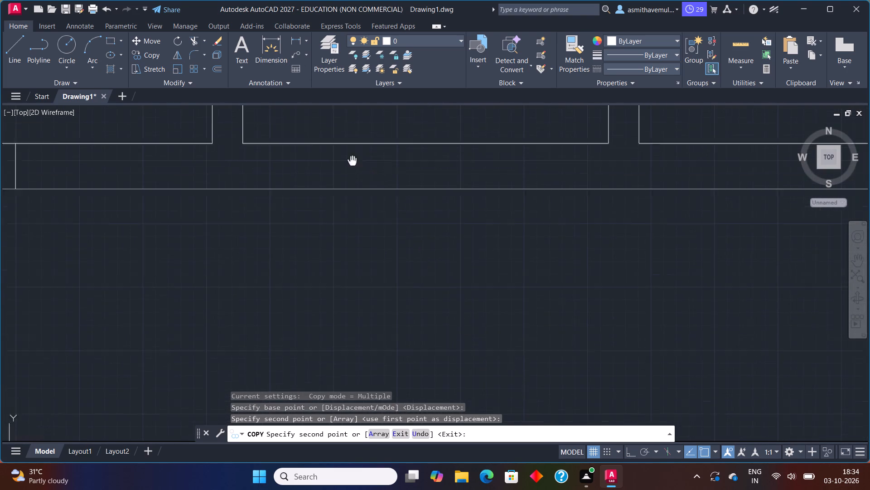
pyautogui.moveTo(354, 171); pyautogui.dragTo(368, 228, button='middle')
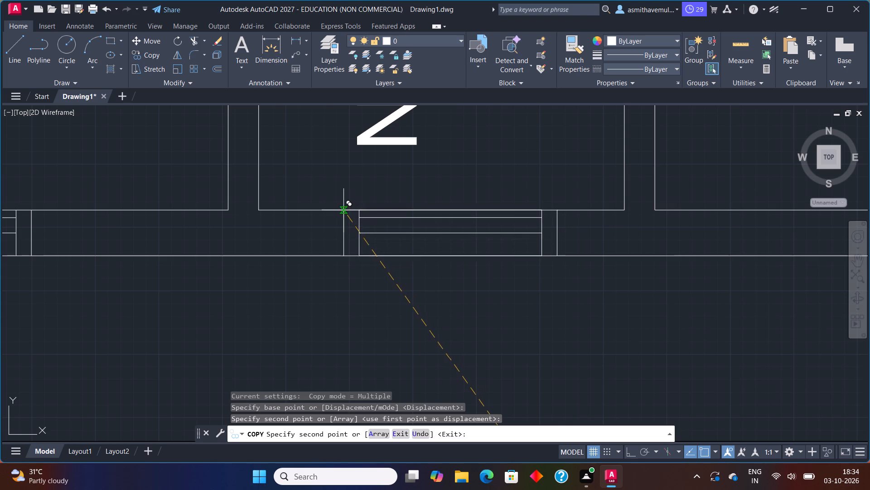
pyautogui.click(343, 211)
pyautogui.press('Escape')
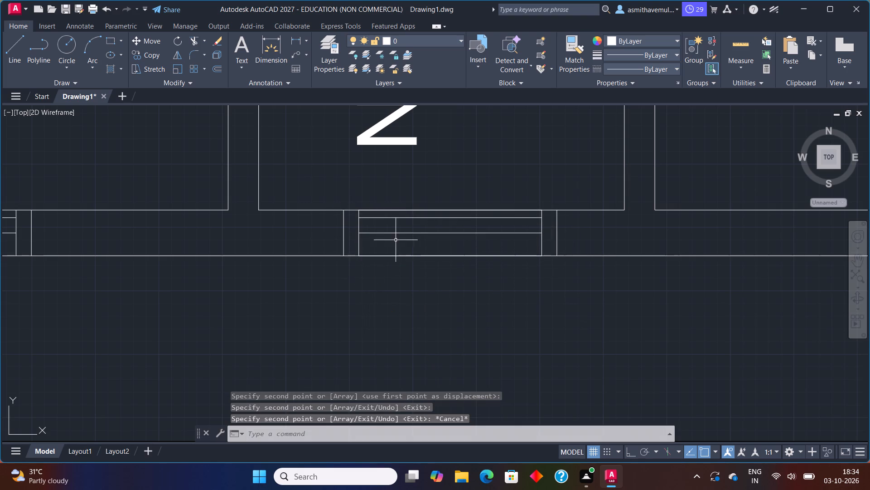
# Erase the new second-floor window's bottom and top edge lines that overlap the wall lines.
pyautogui.click(400, 255)
pyautogui.click(401, 255)
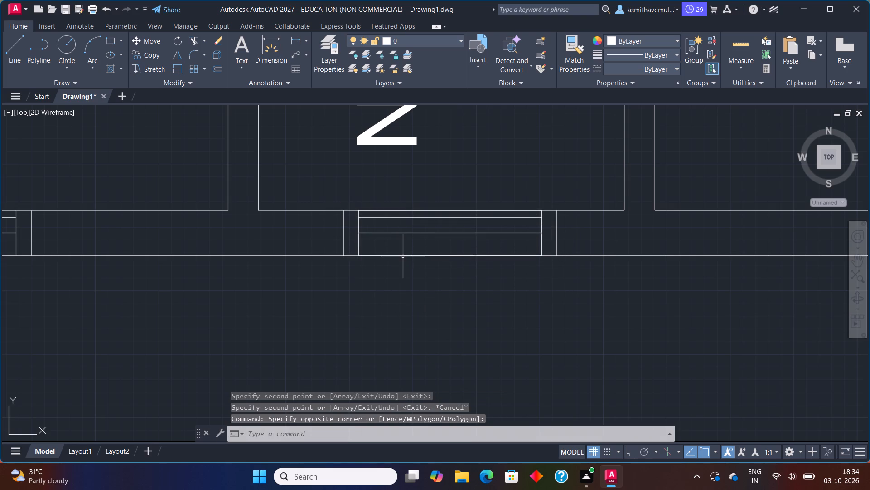
pyautogui.click(403, 257)
pyautogui.press('Delete')
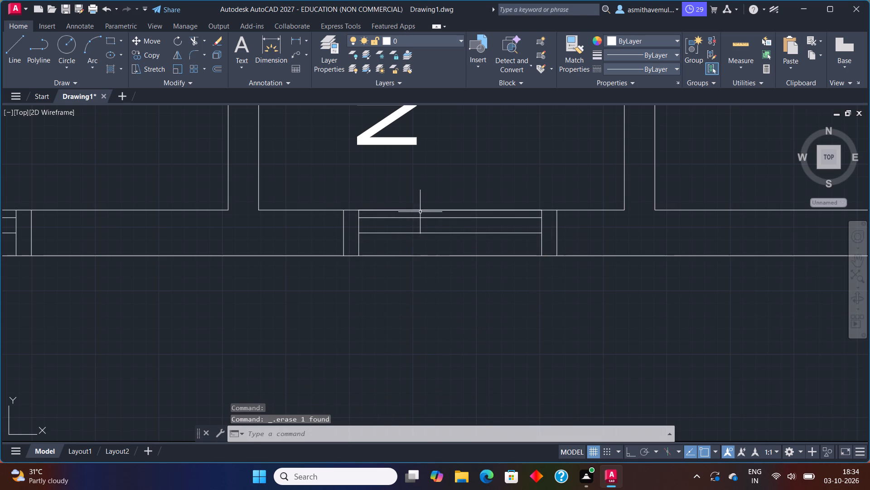
pyautogui.click(421, 211)
pyautogui.press('Delete')
# Erase the bottom and top edge lines of the new window in the first-floor reception's south wall.
pyautogui.scroll(-2, 443, 250)
pyautogui.scroll(-2, 502, 301)
pyautogui.moveTo(525, 320); pyautogui.dragTo(615, 0, button='middle')
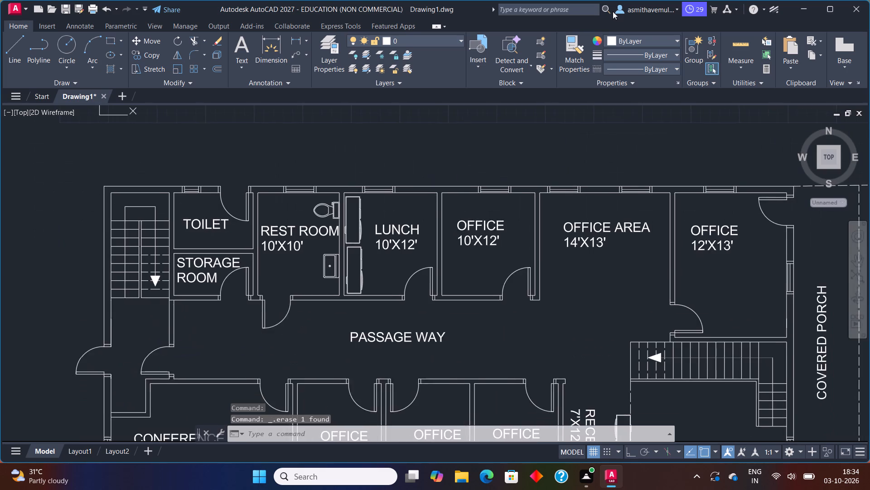
pyautogui.scroll(-2, 580, 224)
pyautogui.moveTo(617, 328); pyautogui.dragTo(599, 131, button='middle')
pyautogui.scroll(4, 598, 138)
pyautogui.moveTo(572, 155); pyautogui.dragTo(572, 164, button='middle')
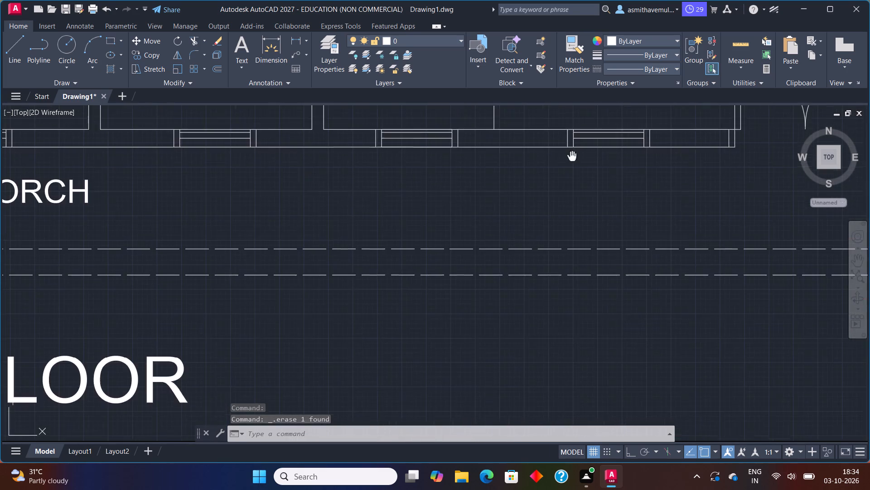
pyautogui.moveTo(572, 164); pyautogui.dragTo(573, 244, button='middle')
pyautogui.scroll(1, 422, 262)
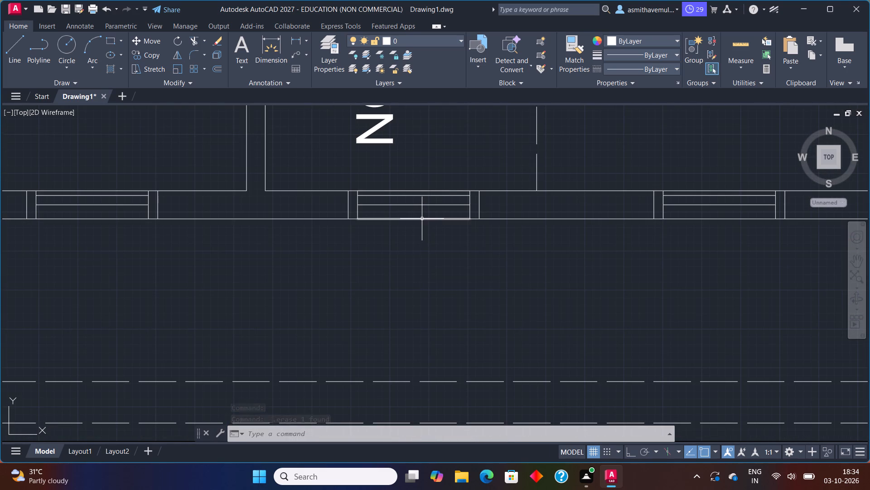
pyautogui.click(422, 219)
pyautogui.press('Delete')
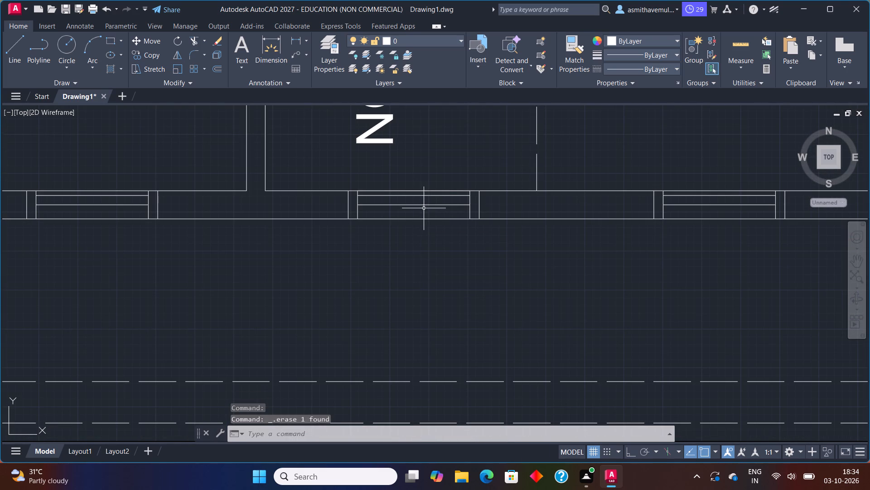
pyautogui.click(430, 191)
pyautogui.press('Delete')
# Erase the leftover source window detail lying outside the first-floor plan.
pyautogui.scroll(-2, 425, 221)
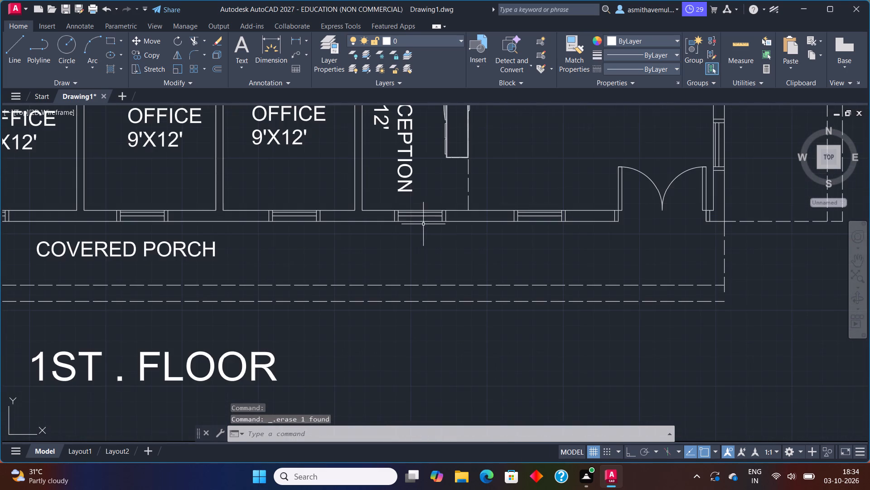
pyautogui.scroll(-1, 264, 424)
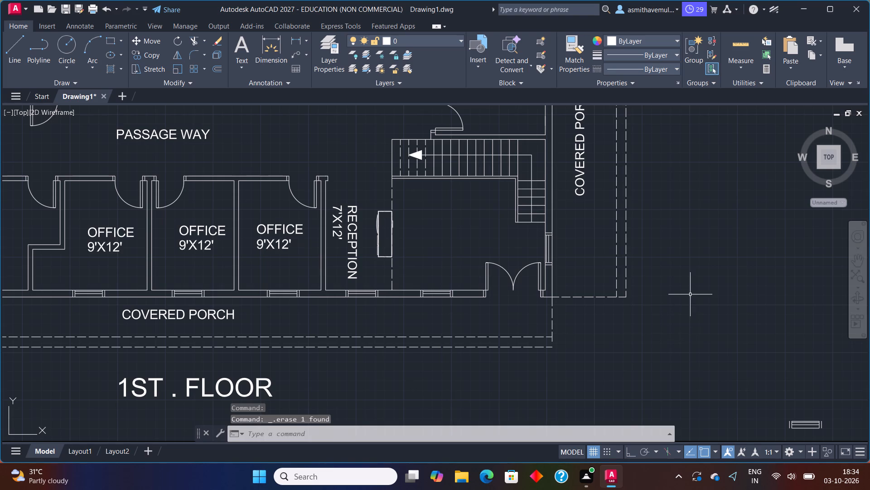
pyautogui.scroll(-1, 691, 294)
pyautogui.moveTo(780, 358); pyautogui.dragTo(749, 403)
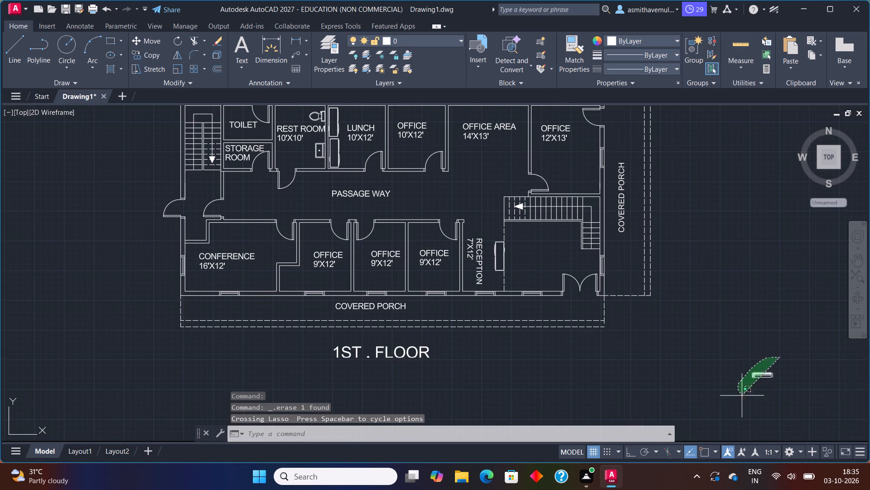
pyautogui.moveTo(749, 403); pyautogui.dragTo(794, 406)
pyautogui.press('Delete')
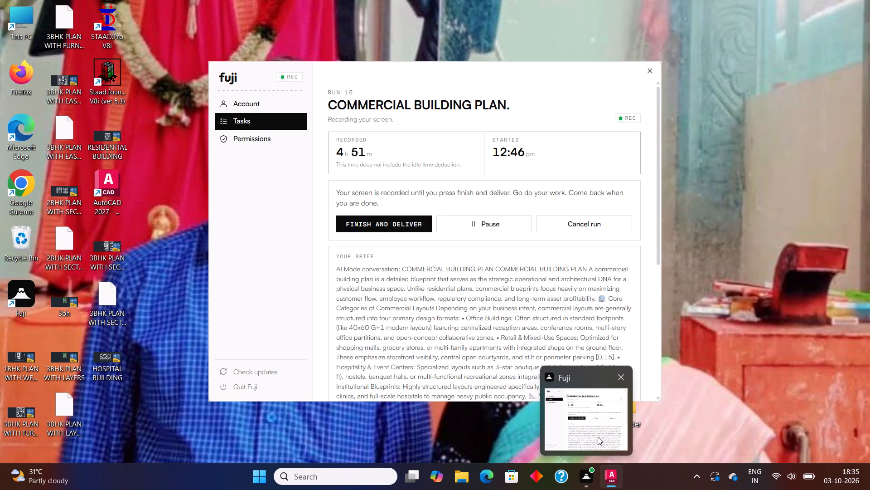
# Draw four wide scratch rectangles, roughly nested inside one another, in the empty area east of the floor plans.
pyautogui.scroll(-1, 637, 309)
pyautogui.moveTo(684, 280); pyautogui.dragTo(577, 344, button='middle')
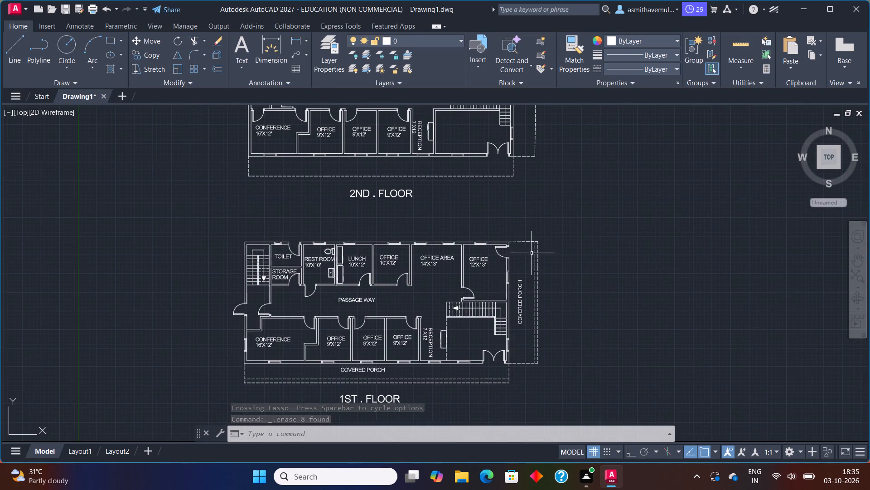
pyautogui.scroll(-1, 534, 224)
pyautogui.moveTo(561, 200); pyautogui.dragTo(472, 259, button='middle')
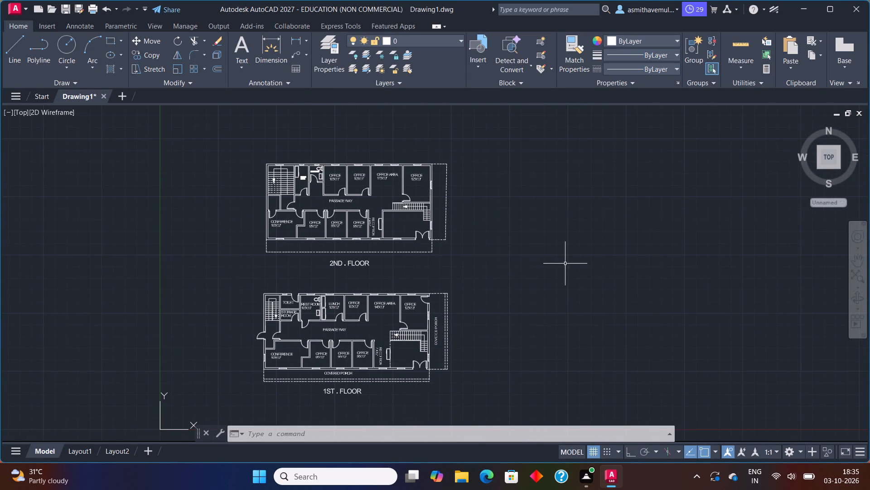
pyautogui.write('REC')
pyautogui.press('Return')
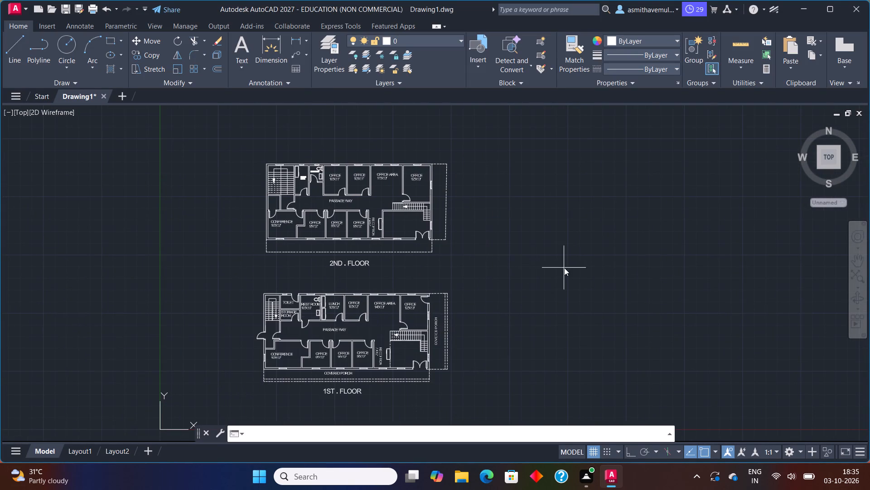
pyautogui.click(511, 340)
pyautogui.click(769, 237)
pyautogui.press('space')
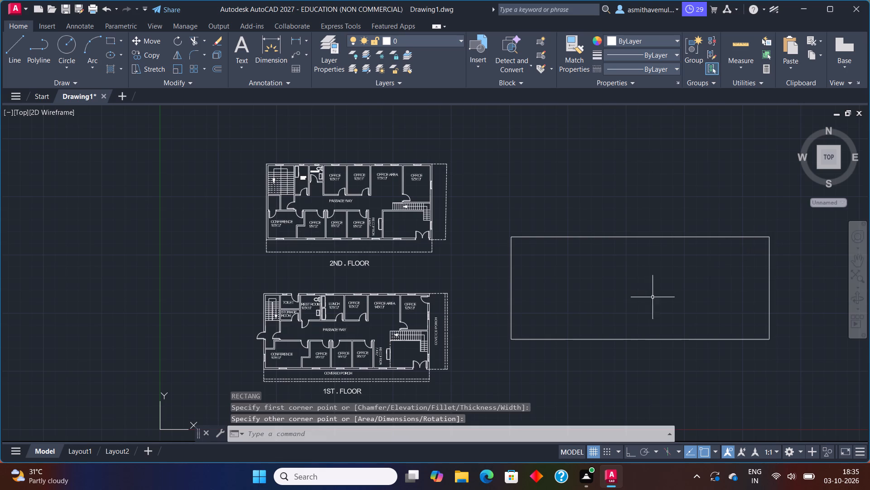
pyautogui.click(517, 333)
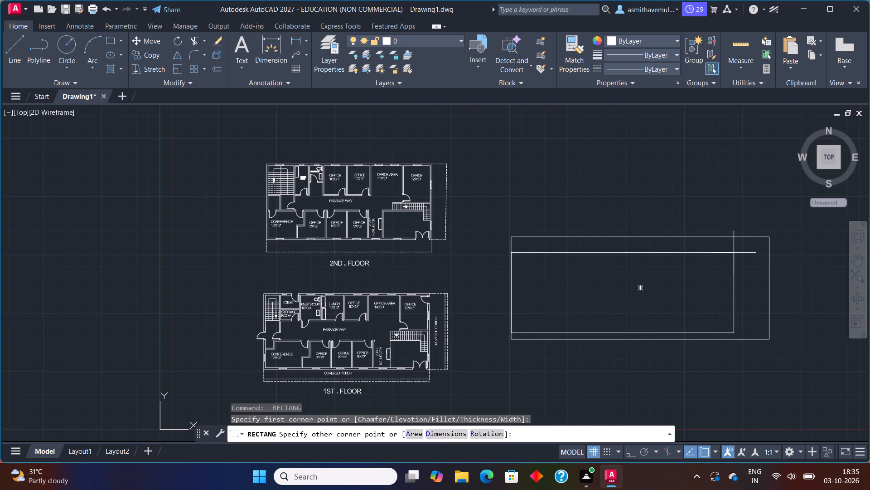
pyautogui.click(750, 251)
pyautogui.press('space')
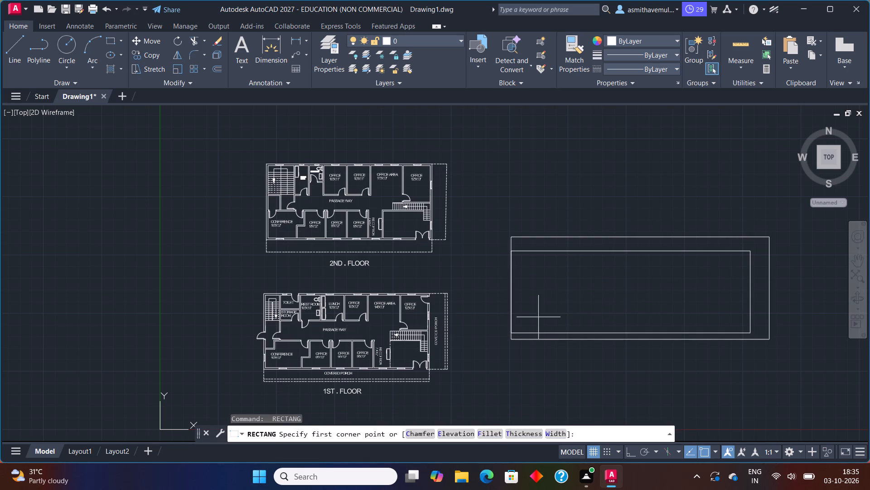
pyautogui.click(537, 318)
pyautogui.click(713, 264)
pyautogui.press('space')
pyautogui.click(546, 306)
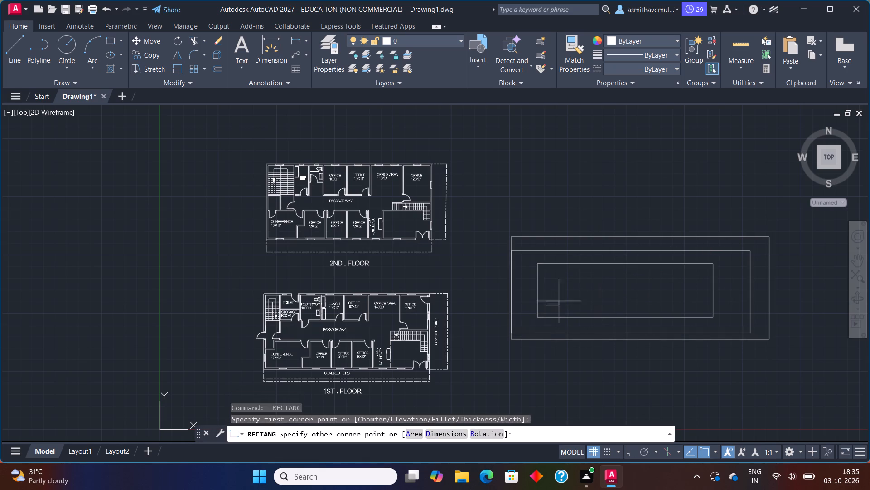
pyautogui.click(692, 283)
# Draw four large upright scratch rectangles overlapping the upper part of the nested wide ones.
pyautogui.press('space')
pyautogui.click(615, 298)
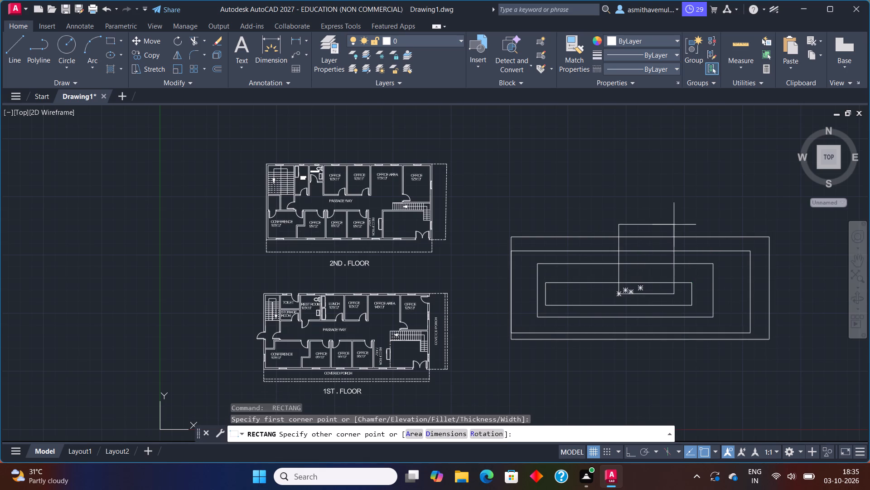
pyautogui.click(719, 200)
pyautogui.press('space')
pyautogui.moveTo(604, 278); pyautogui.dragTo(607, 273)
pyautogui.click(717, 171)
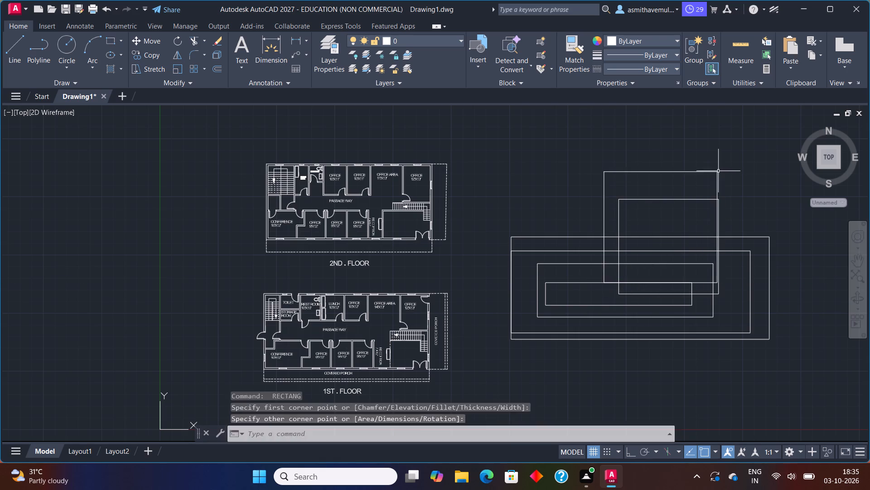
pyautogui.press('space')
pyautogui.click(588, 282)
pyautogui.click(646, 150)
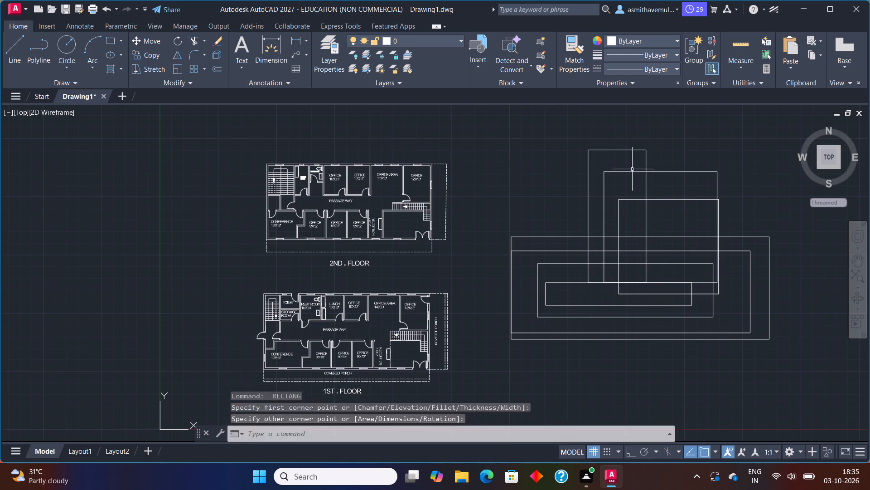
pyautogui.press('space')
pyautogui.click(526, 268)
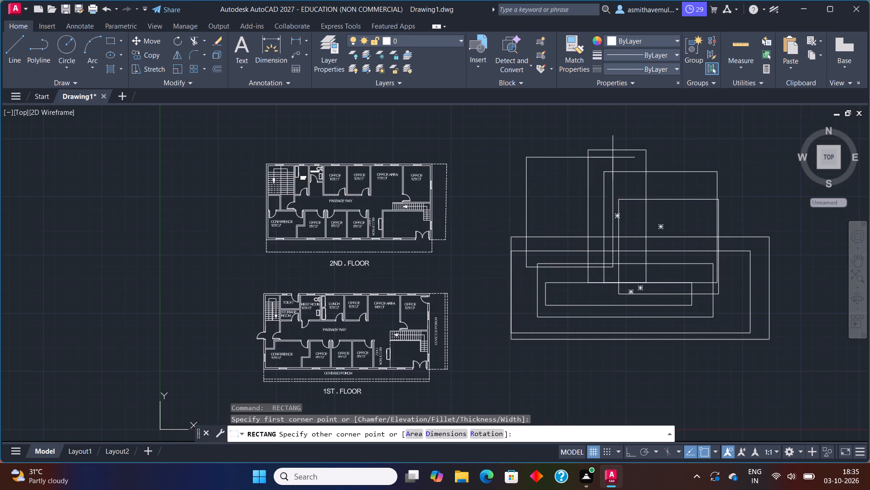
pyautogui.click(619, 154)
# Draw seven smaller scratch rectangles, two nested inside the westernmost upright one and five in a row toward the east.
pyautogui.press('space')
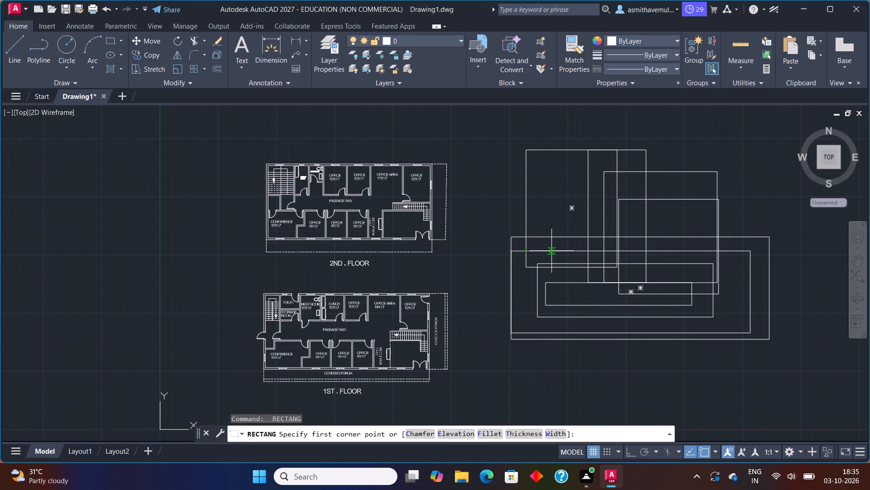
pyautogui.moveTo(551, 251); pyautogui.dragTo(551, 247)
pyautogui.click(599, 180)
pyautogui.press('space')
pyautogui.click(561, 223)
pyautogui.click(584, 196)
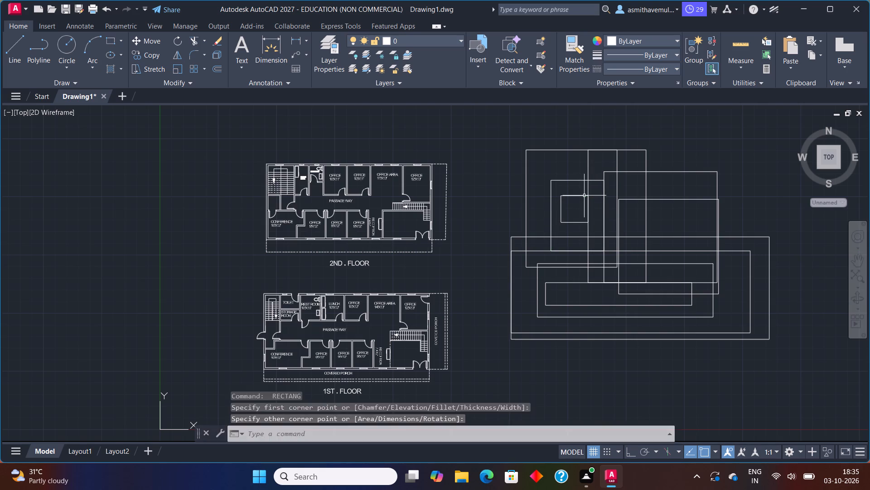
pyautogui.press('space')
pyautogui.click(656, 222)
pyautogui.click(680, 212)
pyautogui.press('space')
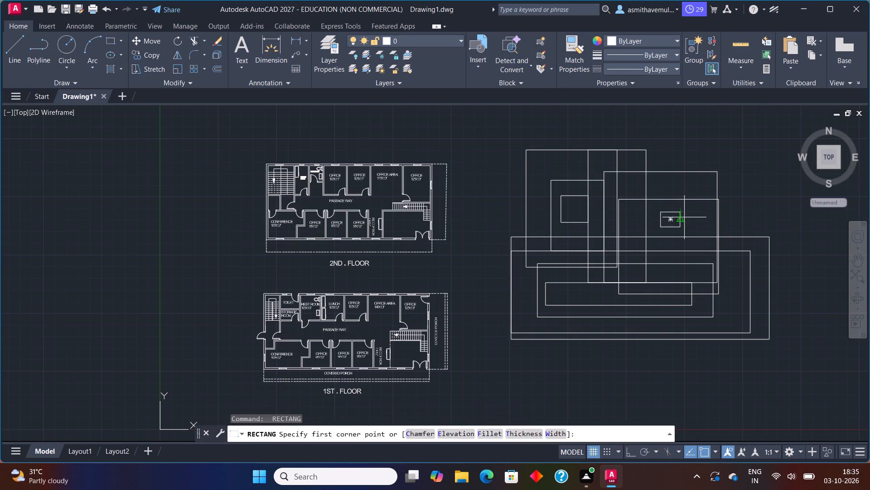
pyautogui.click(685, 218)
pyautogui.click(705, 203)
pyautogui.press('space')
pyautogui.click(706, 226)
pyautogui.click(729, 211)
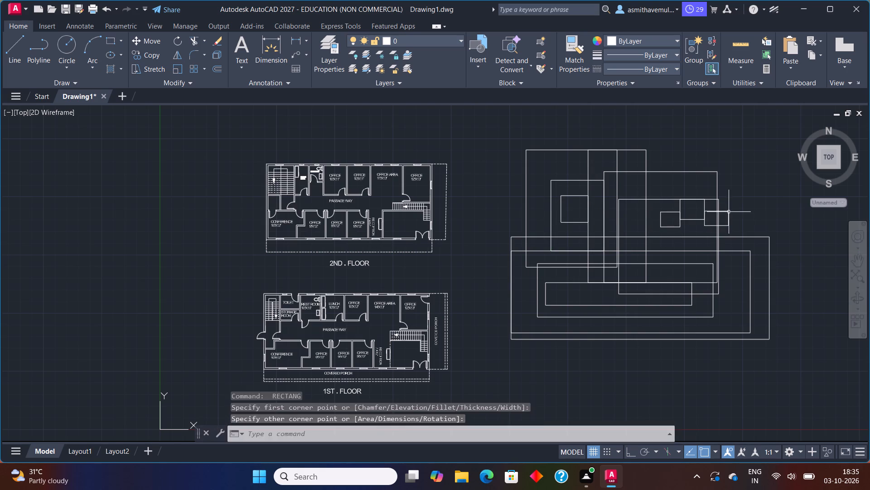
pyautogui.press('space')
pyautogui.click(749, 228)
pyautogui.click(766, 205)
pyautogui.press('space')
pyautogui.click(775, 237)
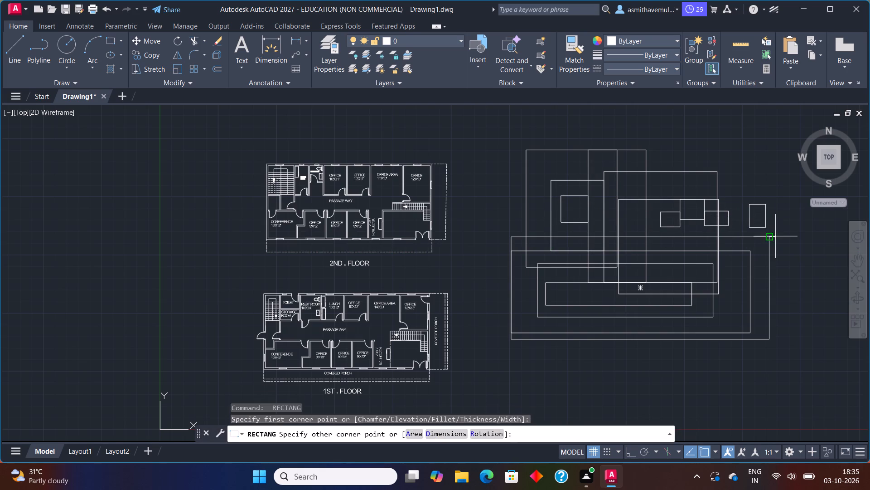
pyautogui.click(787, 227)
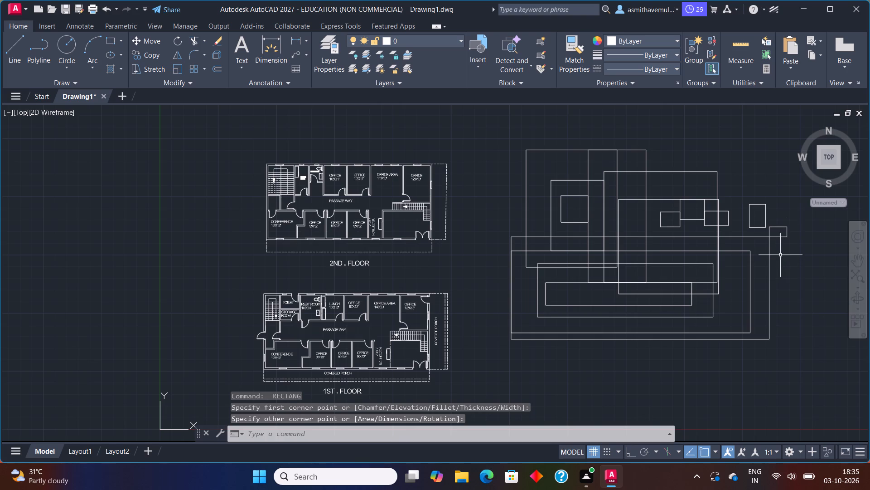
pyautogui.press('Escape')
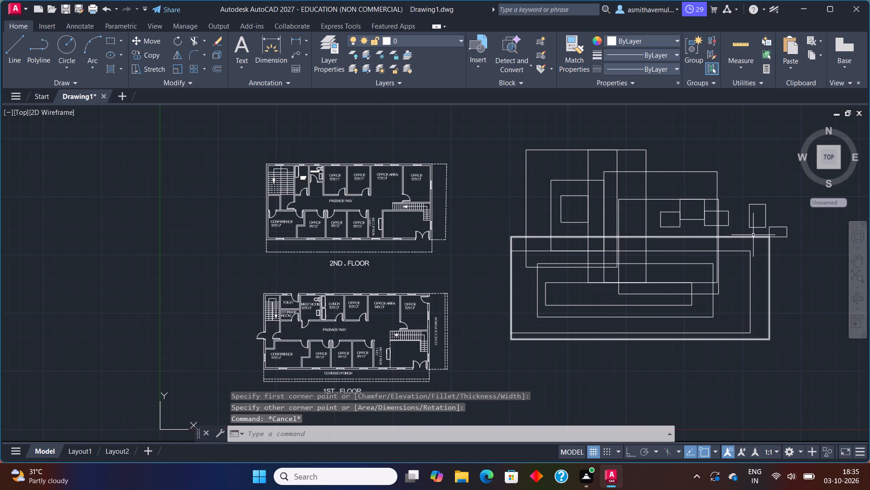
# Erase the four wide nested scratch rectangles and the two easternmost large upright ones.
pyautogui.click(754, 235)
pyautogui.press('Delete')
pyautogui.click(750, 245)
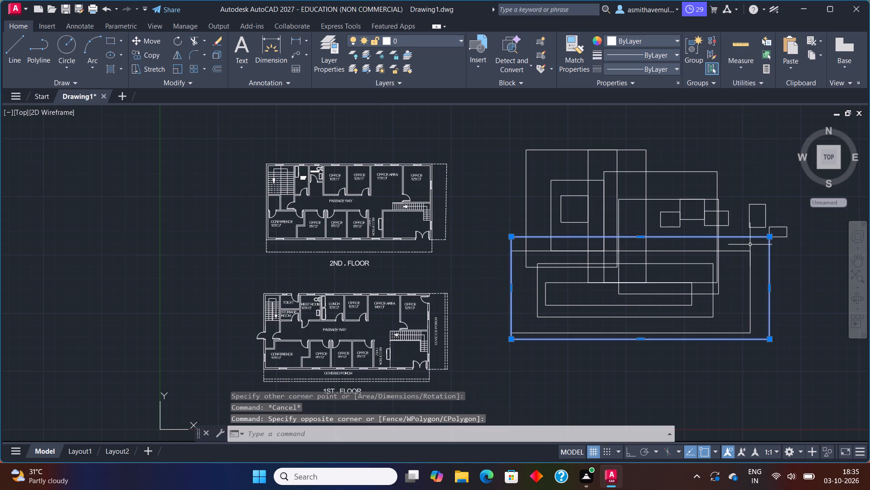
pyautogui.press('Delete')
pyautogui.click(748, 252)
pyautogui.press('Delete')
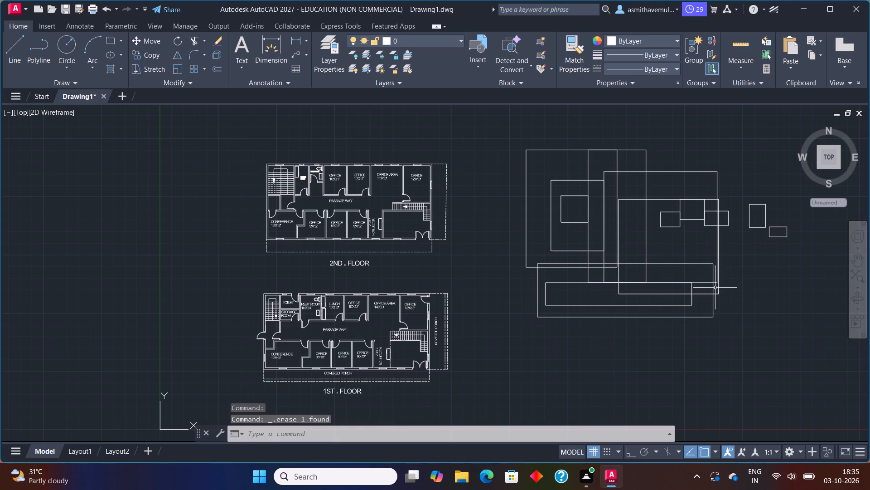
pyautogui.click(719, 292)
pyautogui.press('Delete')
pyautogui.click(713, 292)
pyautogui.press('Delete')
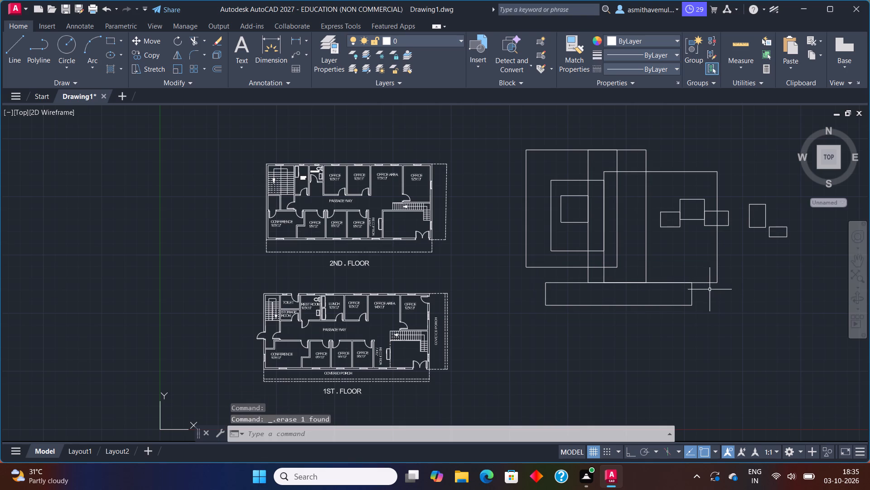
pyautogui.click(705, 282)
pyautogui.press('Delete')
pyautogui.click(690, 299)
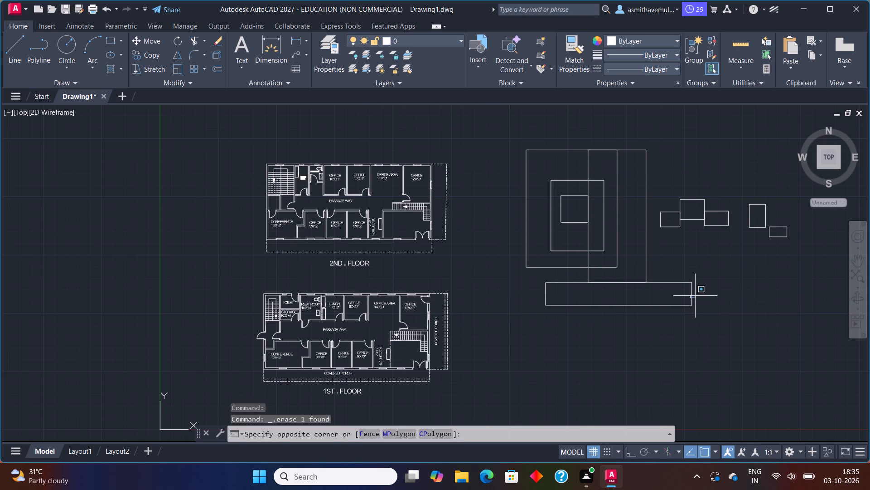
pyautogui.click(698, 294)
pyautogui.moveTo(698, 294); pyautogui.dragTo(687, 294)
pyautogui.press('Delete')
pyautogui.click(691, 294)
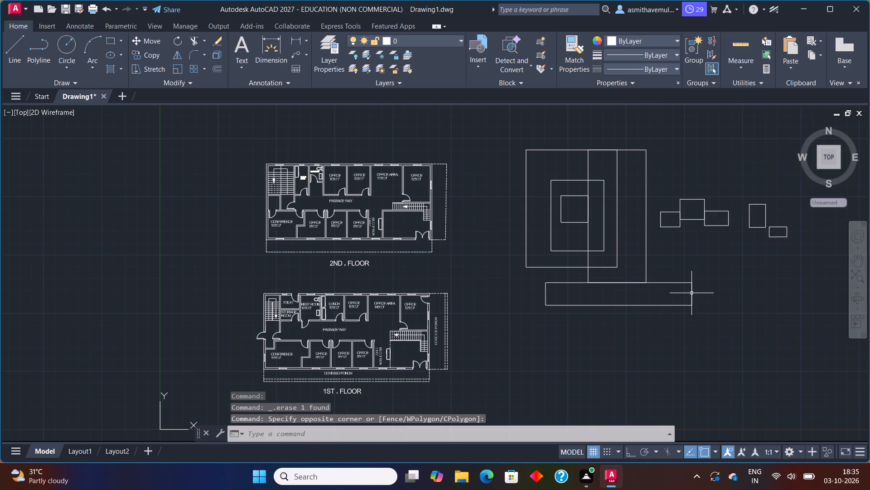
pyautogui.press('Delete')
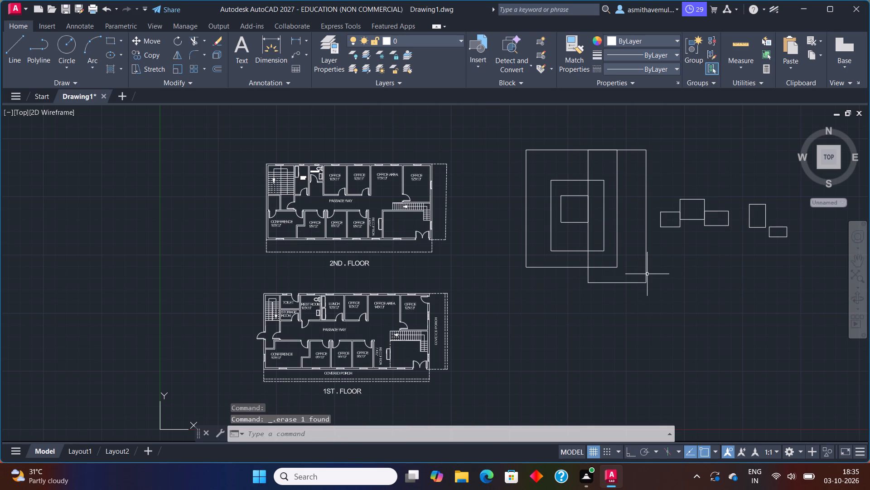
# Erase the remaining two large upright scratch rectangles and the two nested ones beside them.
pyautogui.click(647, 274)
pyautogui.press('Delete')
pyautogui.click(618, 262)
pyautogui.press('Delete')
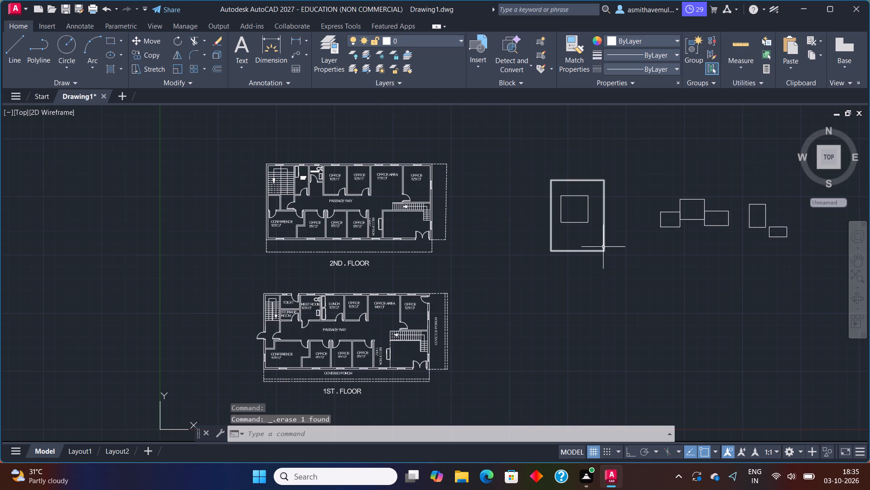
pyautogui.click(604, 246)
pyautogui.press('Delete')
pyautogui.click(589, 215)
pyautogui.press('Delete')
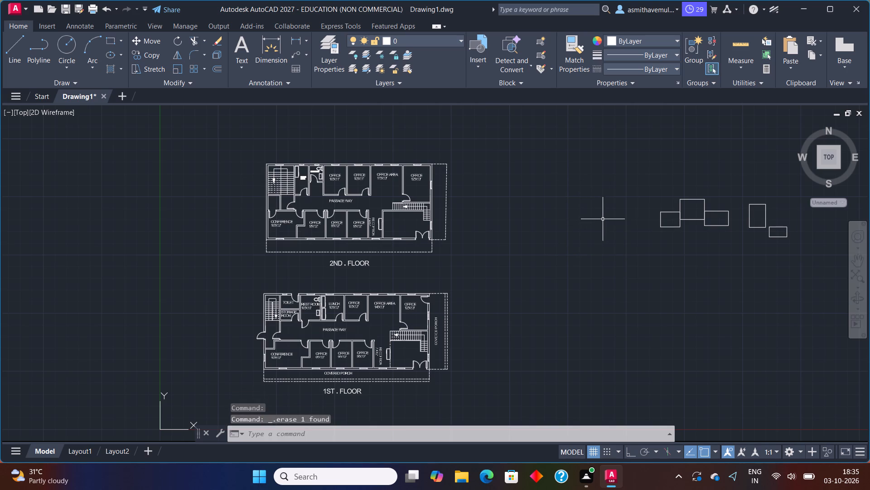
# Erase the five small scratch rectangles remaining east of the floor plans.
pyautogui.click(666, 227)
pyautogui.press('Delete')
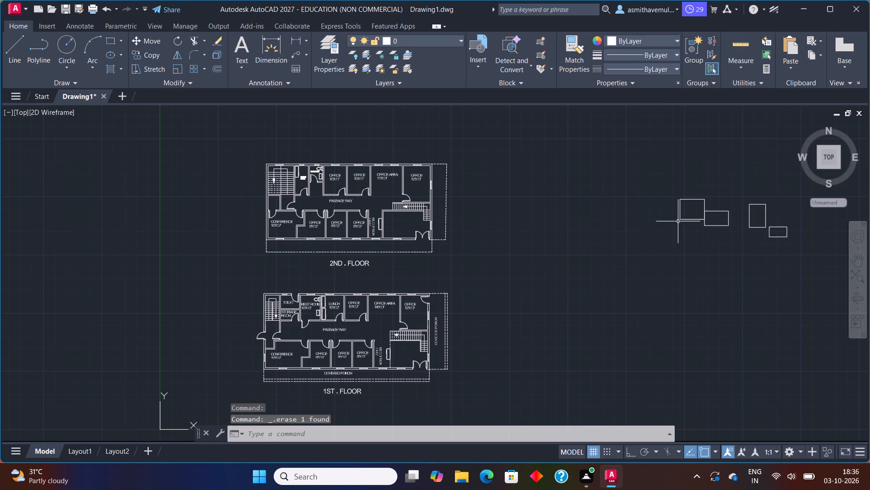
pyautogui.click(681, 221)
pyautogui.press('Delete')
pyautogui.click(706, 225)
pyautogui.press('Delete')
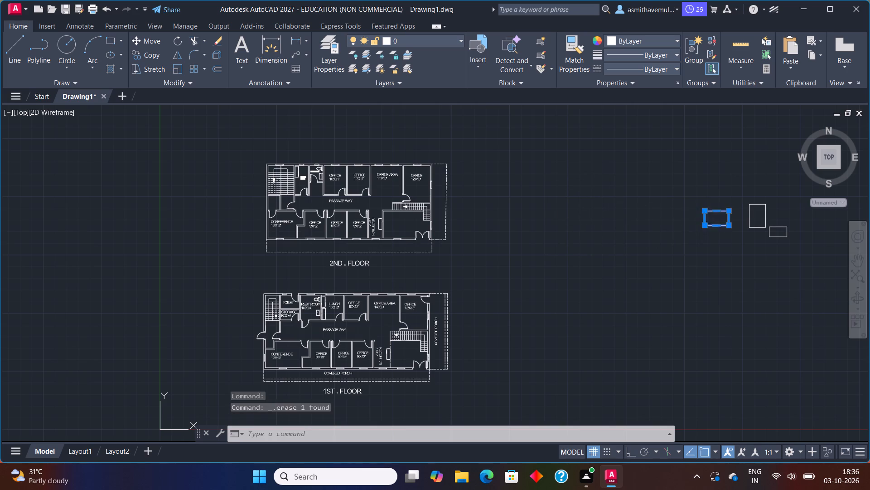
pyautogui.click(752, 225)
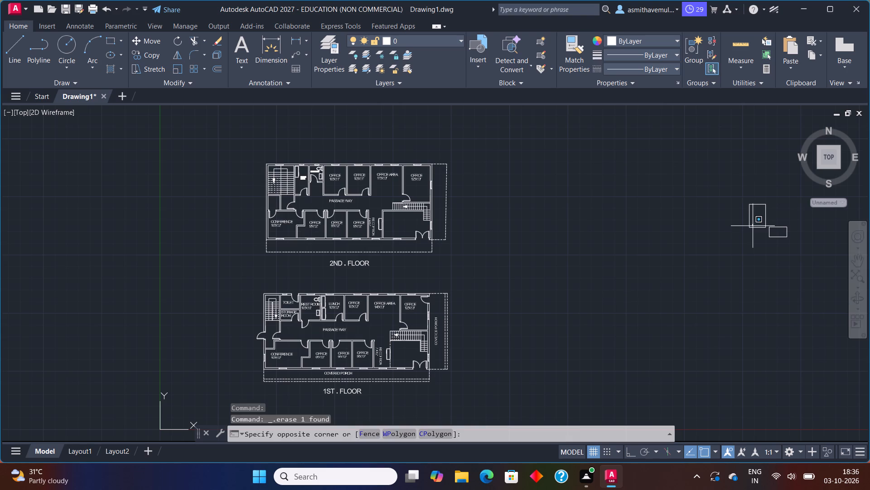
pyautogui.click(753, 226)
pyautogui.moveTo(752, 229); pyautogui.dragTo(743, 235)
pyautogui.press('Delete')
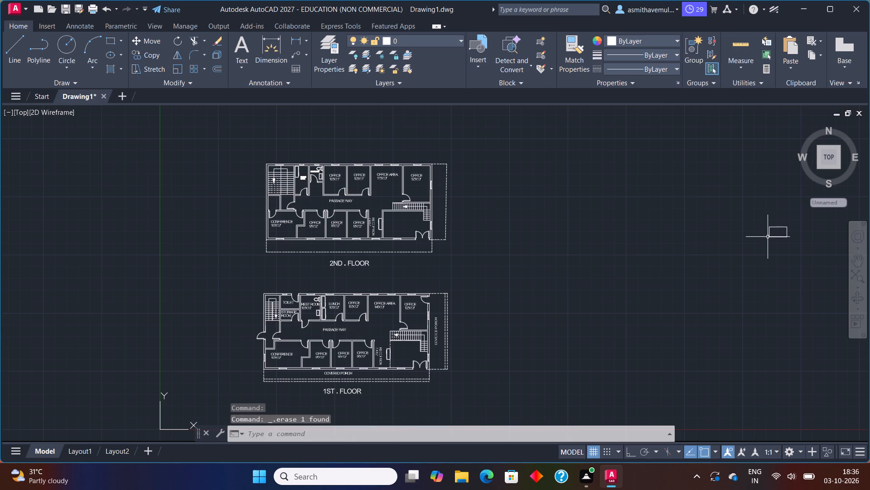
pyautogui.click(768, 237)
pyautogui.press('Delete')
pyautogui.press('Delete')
# Examine the first floor plan's rooms, doors, windows, stairs and covered porches.
pyautogui.scroll(-1, 704, 257)
pyautogui.scroll(1, 589, 294)
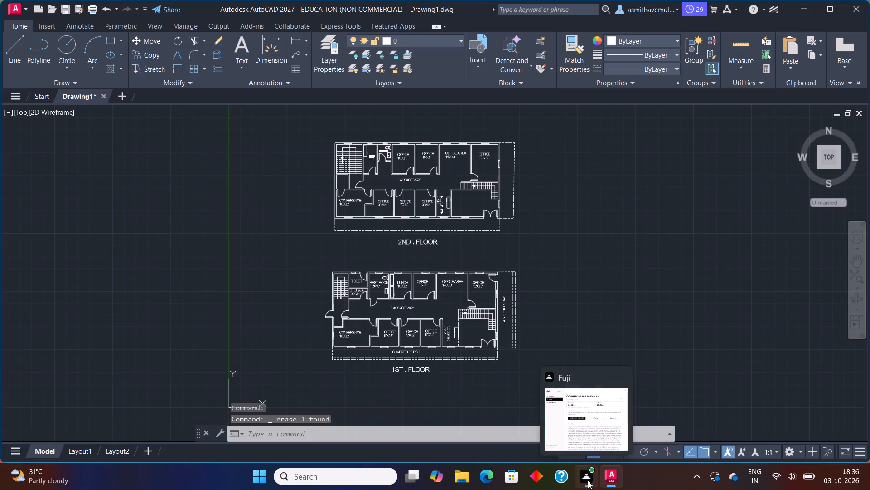
pyautogui.scroll(1, 566, 301)
pyautogui.moveTo(563, 301); pyautogui.dragTo(662, 241, button='middle')
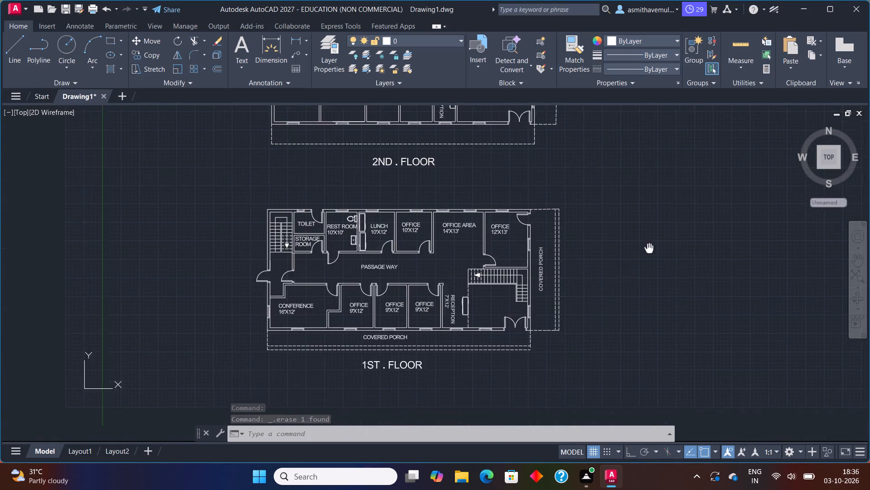
pyautogui.moveTo(662, 241); pyautogui.dragTo(662, 240, button='middle')
pyautogui.moveTo(662, 256); pyautogui.dragTo(631, 251, button='middle')
pyautogui.scroll(2, 416, 332)
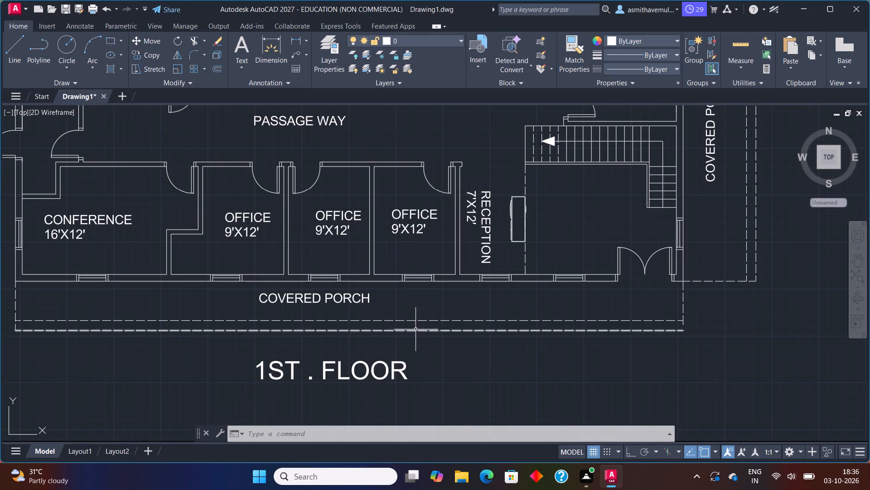
pyautogui.scroll(-1, 421, 325)
pyautogui.moveTo(427, 318); pyautogui.dragTo(452, 278, button='middle')
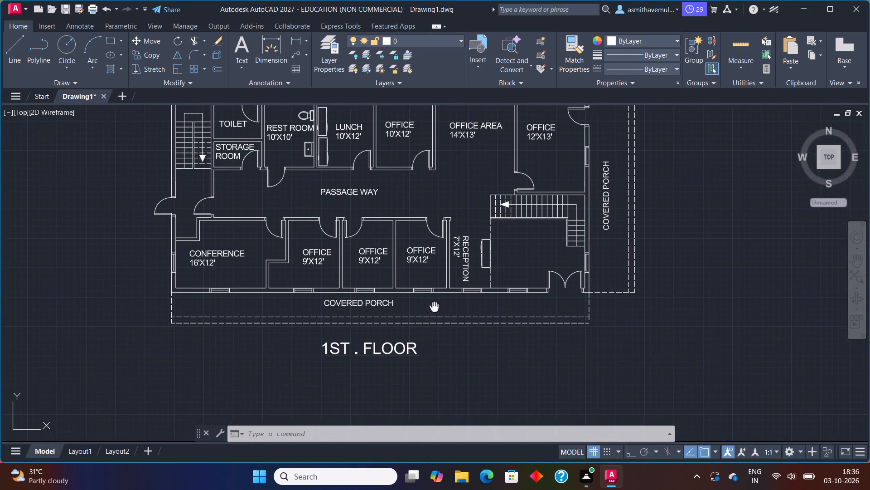
pyautogui.moveTo(452, 278); pyautogui.dragTo(462, 262, button='middle')
pyautogui.scroll(1, 508, 252)
pyautogui.moveTo(560, 226); pyautogui.dragTo(498, 356, button='middle')
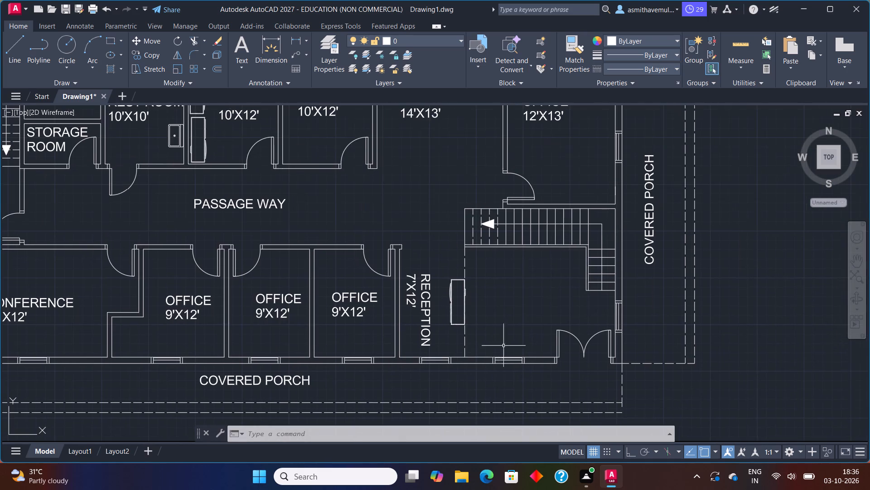
pyautogui.scroll(-1, 530, 307)
pyautogui.scroll(1, 257, 209)
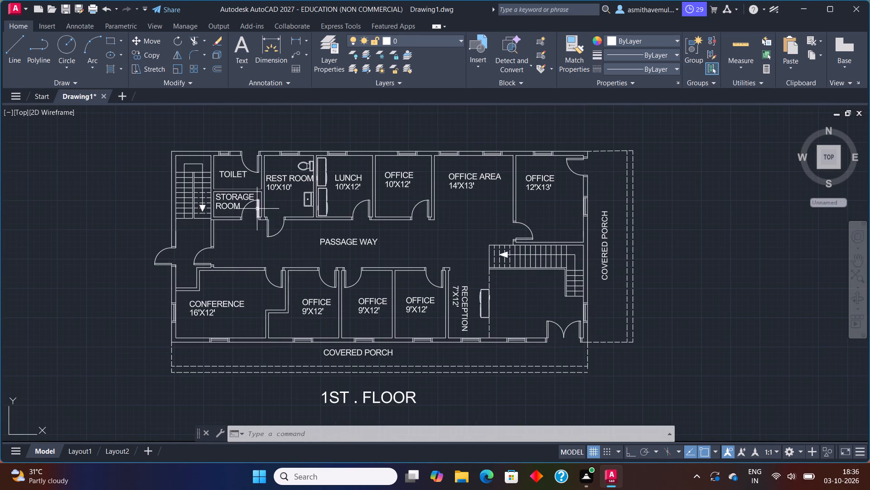
pyautogui.moveTo(167, 355); pyautogui.dragTo(191, 300, button='middle')
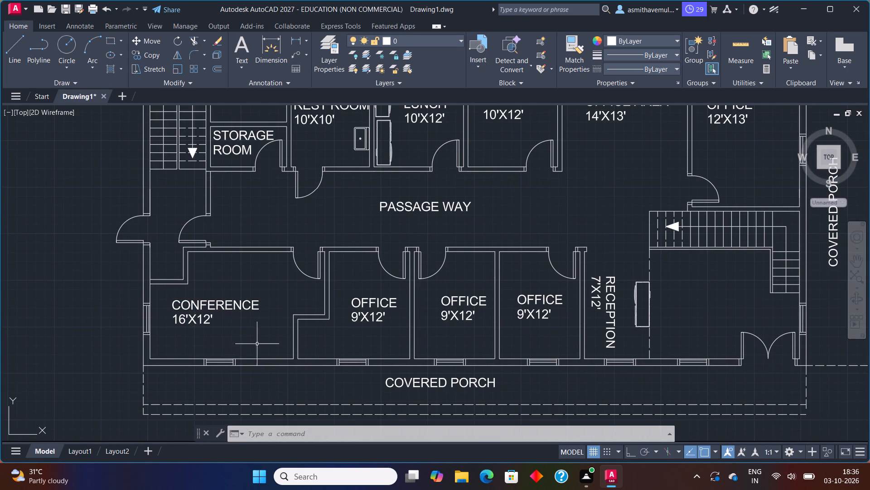
pyautogui.moveTo(503, 353); pyautogui.dragTo(323, 416, button='middle')
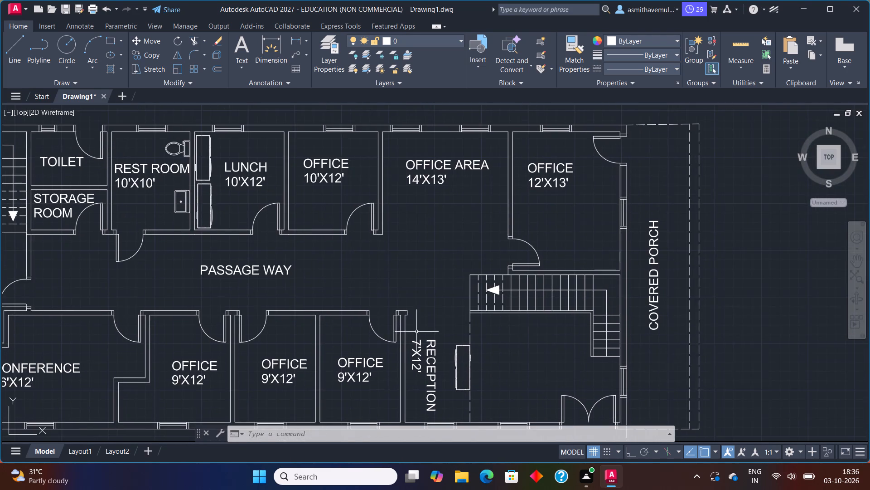
pyautogui.scroll(-1, 418, 330)
pyautogui.scroll(1, 385, 294)
# Examine the second floor plan's rooms, doors, windows, stairs and dashed porch outlines.
pyautogui.moveTo(384, 293); pyautogui.dragTo(423, 387, button='middle')
pyautogui.scroll(-1, 387, 182)
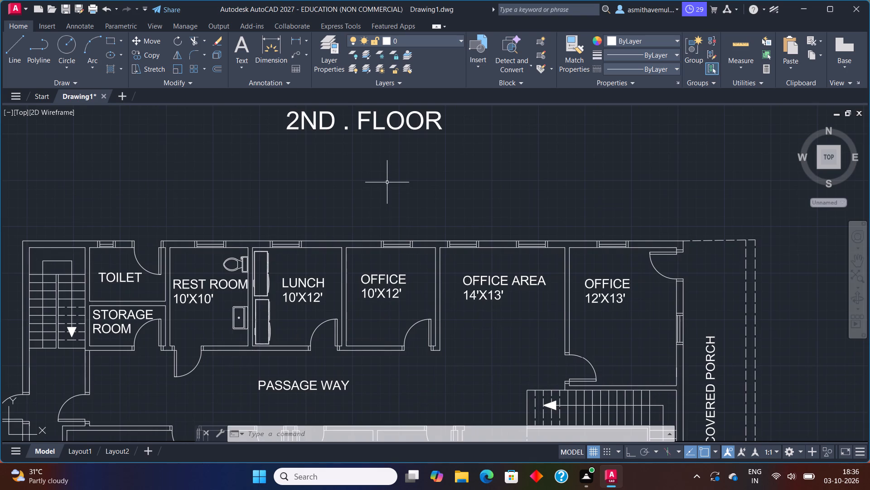
pyautogui.moveTo(387, 182); pyautogui.dragTo(420, 354, button='middle')
pyautogui.moveTo(433, 232); pyautogui.dragTo(375, 333, button='middle')
pyautogui.scroll(1, 374, 334)
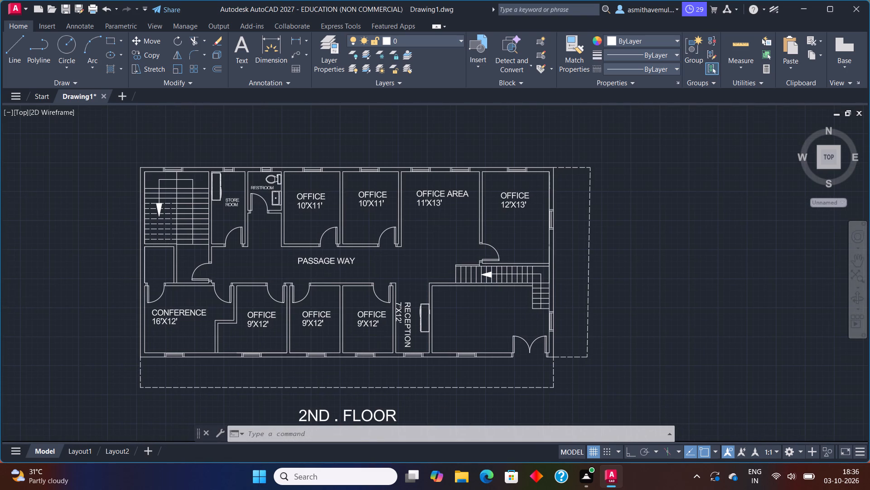
pyautogui.scroll(-1, 374, 334)
pyautogui.moveTo(374, 333); pyautogui.dragTo(413, 331, button='middle')
pyautogui.scroll(1, 417, 248)
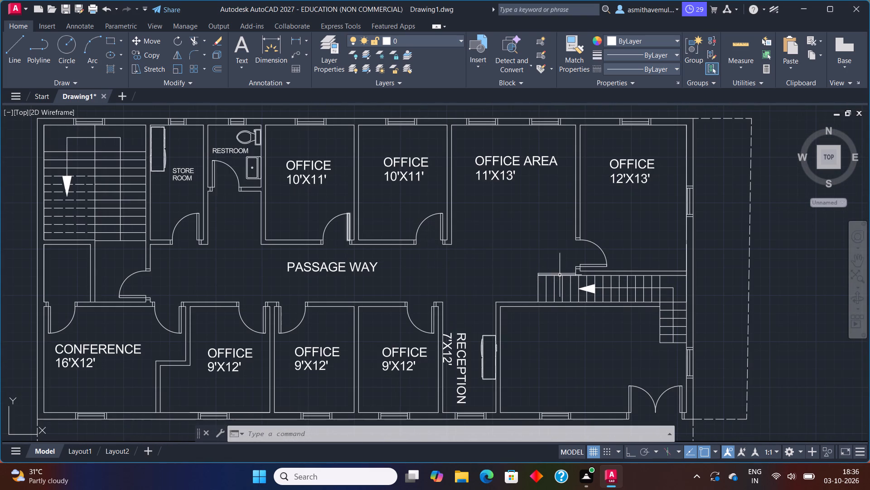
pyautogui.scroll(-1, 586, 276)
pyautogui.moveTo(575, 339); pyautogui.dragTo(565, 280, button='middle')
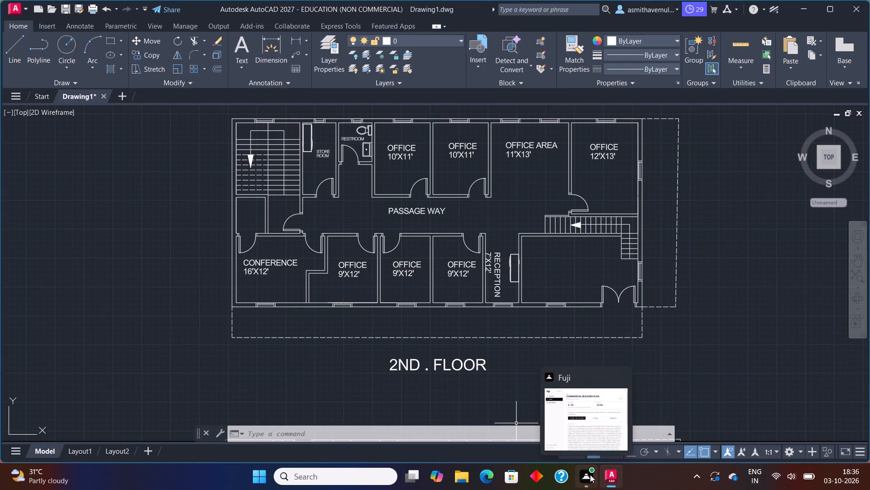
# Draw three nested scratch rectangles, each inside the last, in the empty area east of the second floor plan.
pyautogui.moveTo(710, 357); pyautogui.dragTo(491, 353, button='middle')
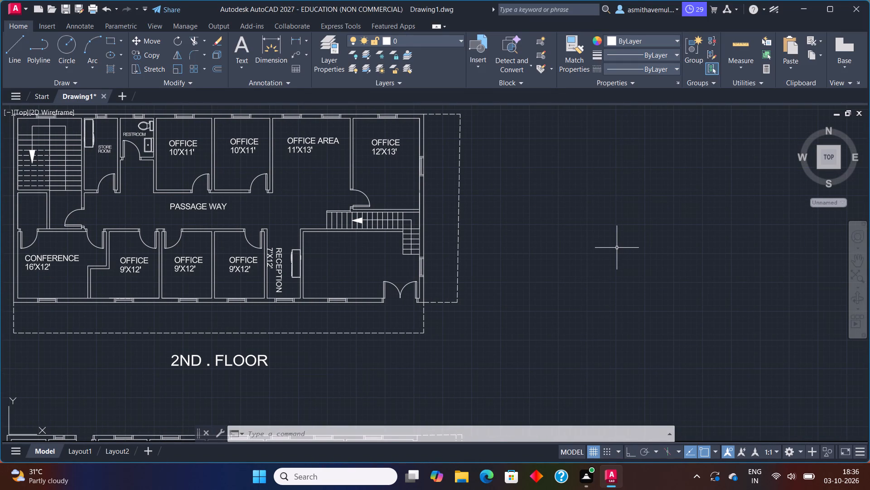
pyautogui.write('REC')
pyautogui.press('Return')
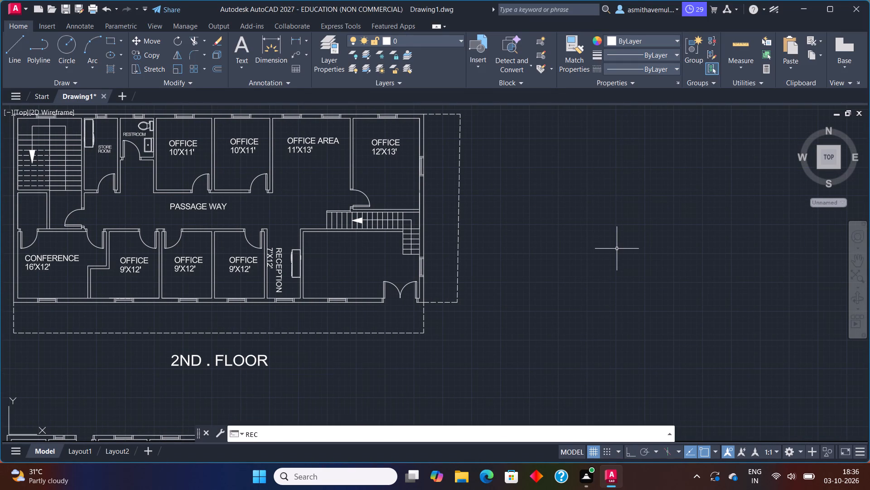
pyautogui.moveTo(563, 328); pyautogui.dragTo(571, 322)
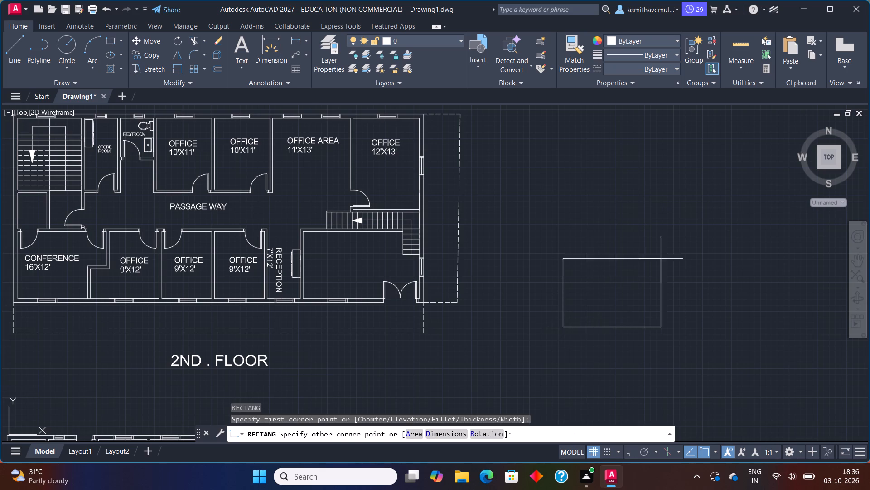
pyautogui.click(749, 173)
pyautogui.press('space')
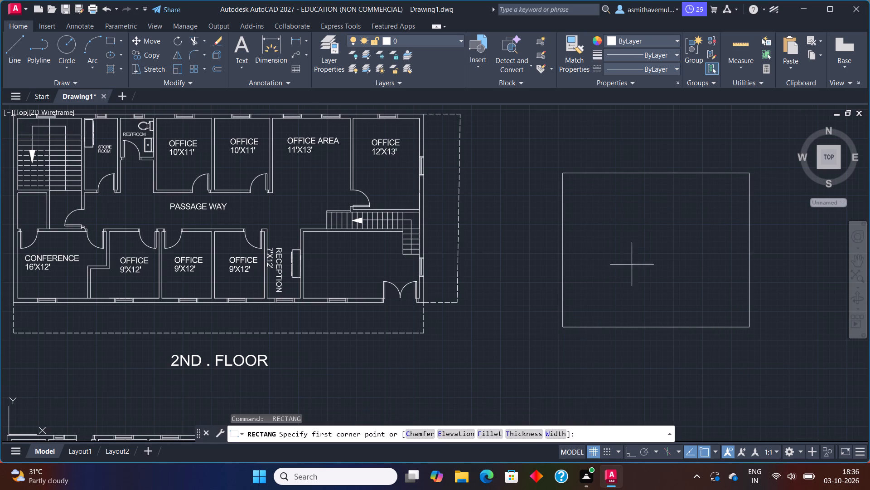
pyautogui.click(579, 320)
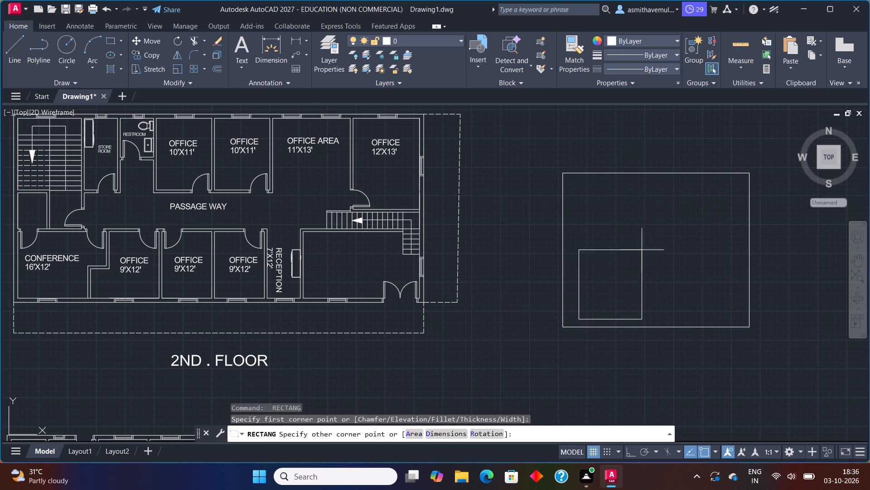
pyautogui.click(730, 196)
pyautogui.press('space')
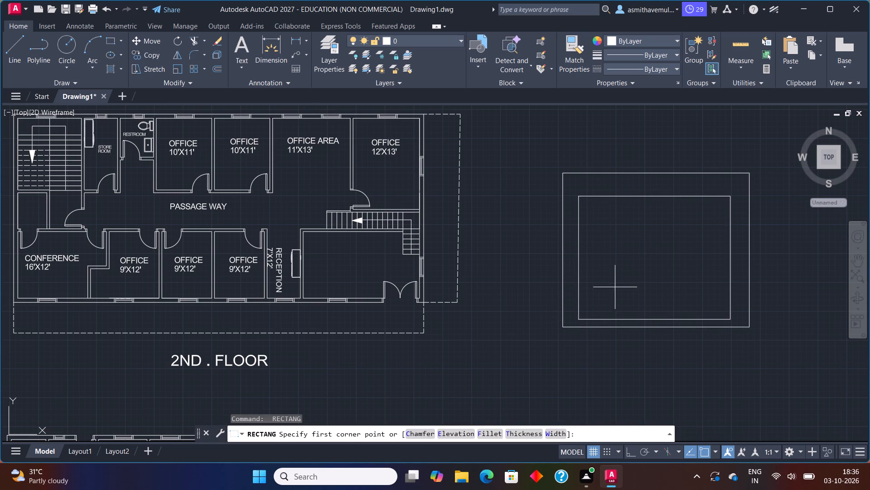
pyautogui.moveTo(600, 303); pyautogui.dragTo(600, 299)
pyautogui.click(702, 211)
# Draw three progressively smaller scratch rectangles nested inside the innermost of the three rectangles.
pyautogui.press('space')
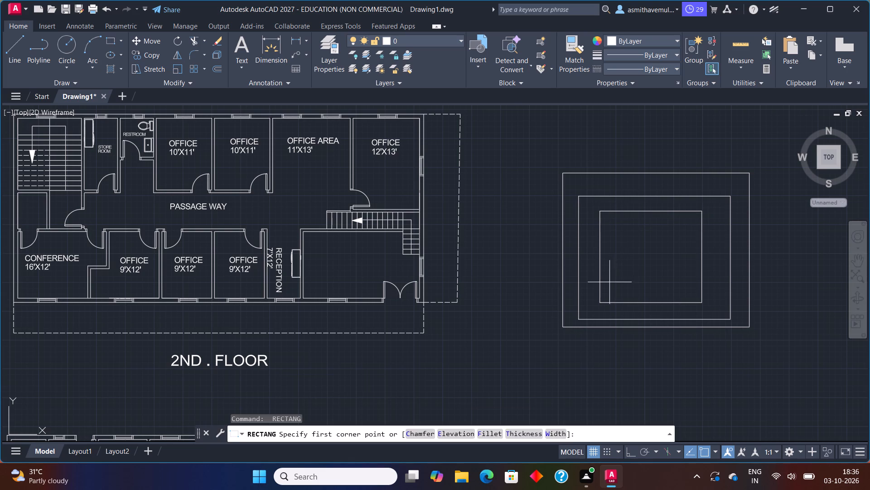
pyautogui.click(614, 284)
pyautogui.click(689, 225)
pyautogui.press('space')
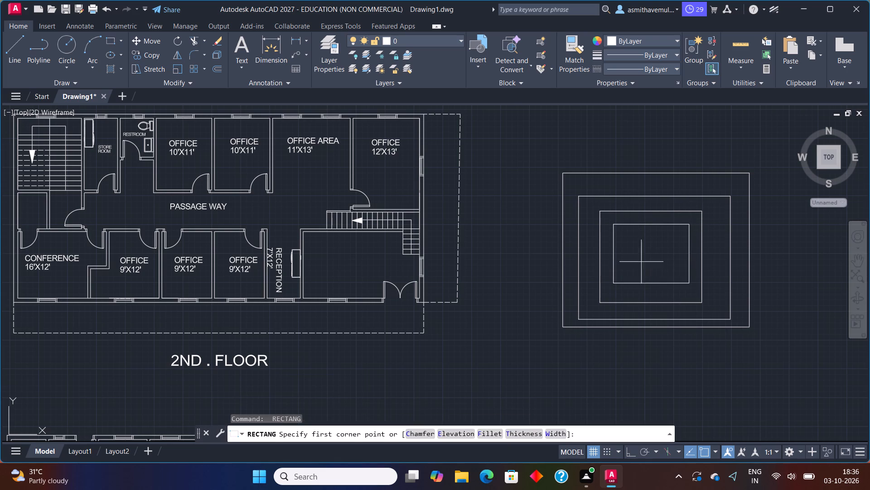
pyautogui.click(631, 269)
pyautogui.click(681, 238)
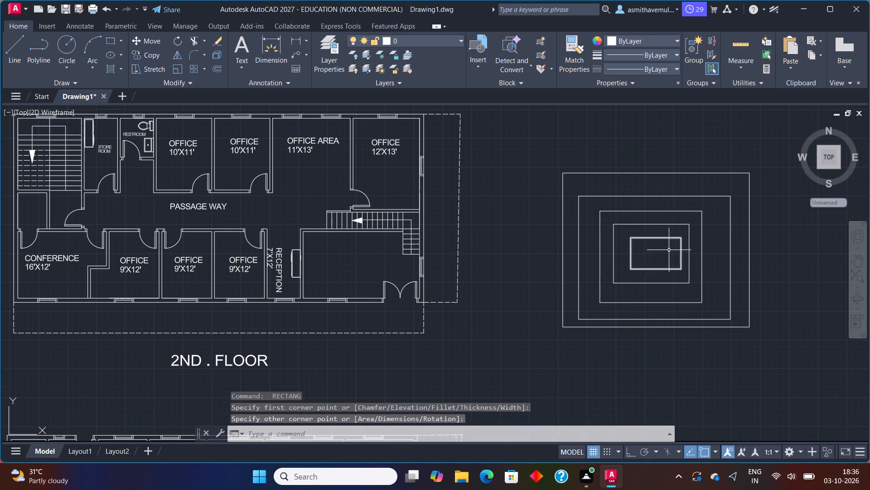
pyautogui.press('space')
pyautogui.click(648, 263)
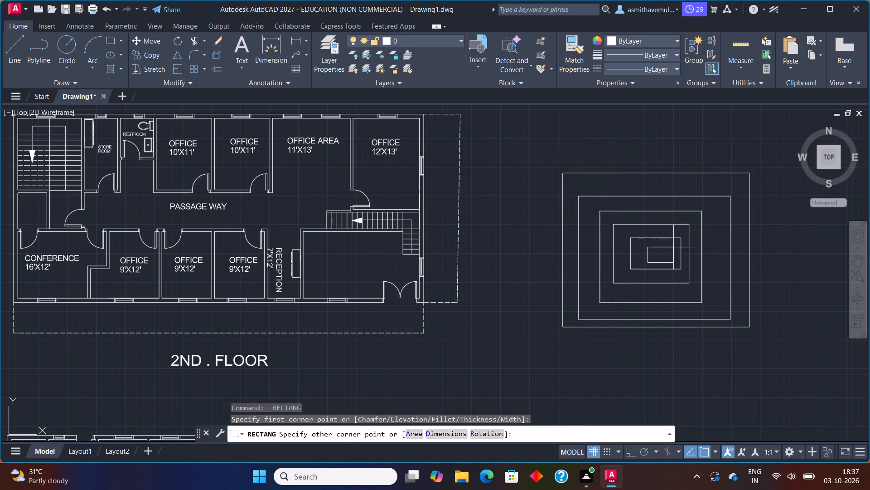
pyautogui.click(675, 247)
# Draw two larger scratch rectangles, one around the other, enclosing the six nested ones.
pyautogui.press('space')
pyautogui.click(551, 335)
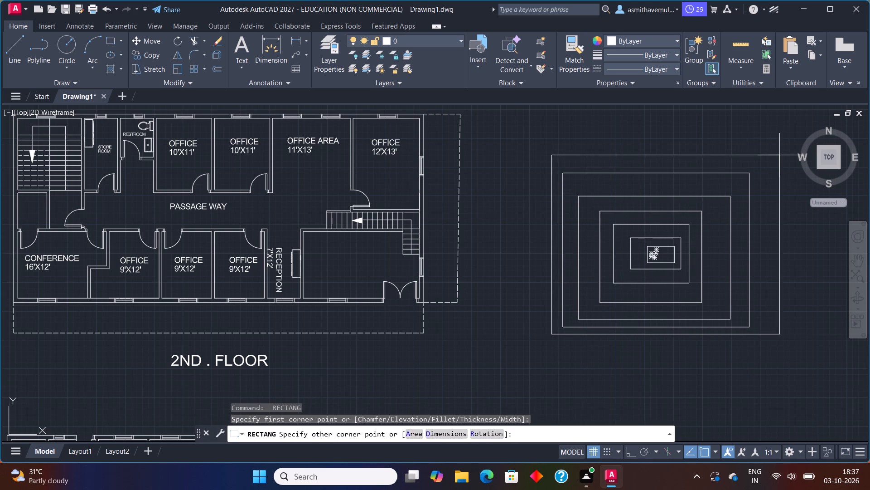
pyautogui.click(784, 155)
pyautogui.press('space')
pyautogui.click(537, 345)
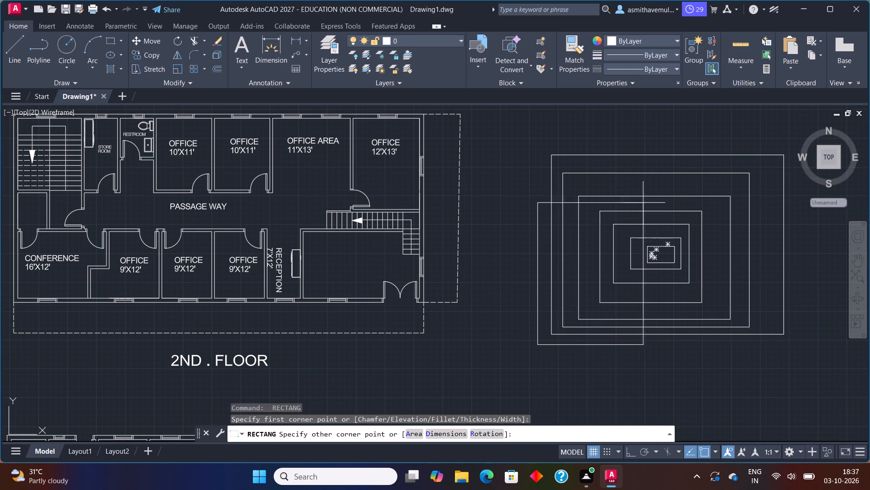
pyautogui.moveTo(791, 135); pyautogui.dragTo(790, 135, button='middle')
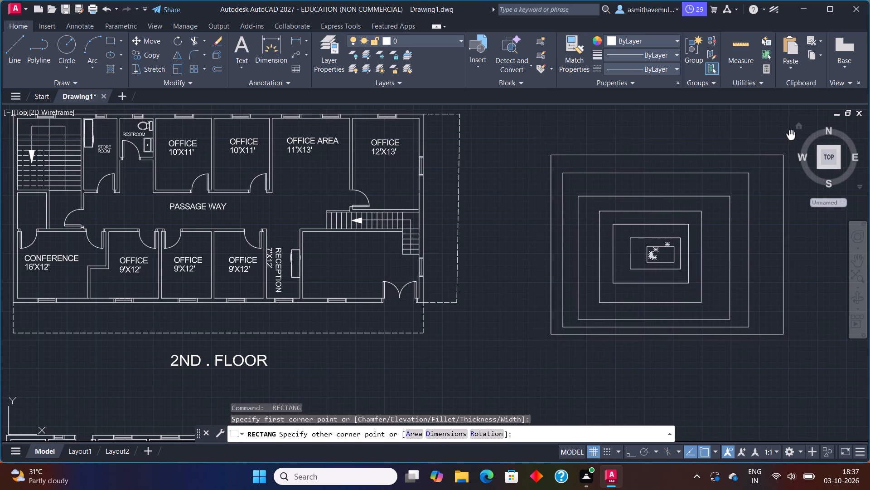
pyautogui.moveTo(790, 135); pyautogui.dragTo(684, 159, button='middle')
pyautogui.click(691, 162)
# Draw a larger scratch rectangle around the whole nested set and two more in the gap just inside it.
pyautogui.press('space')
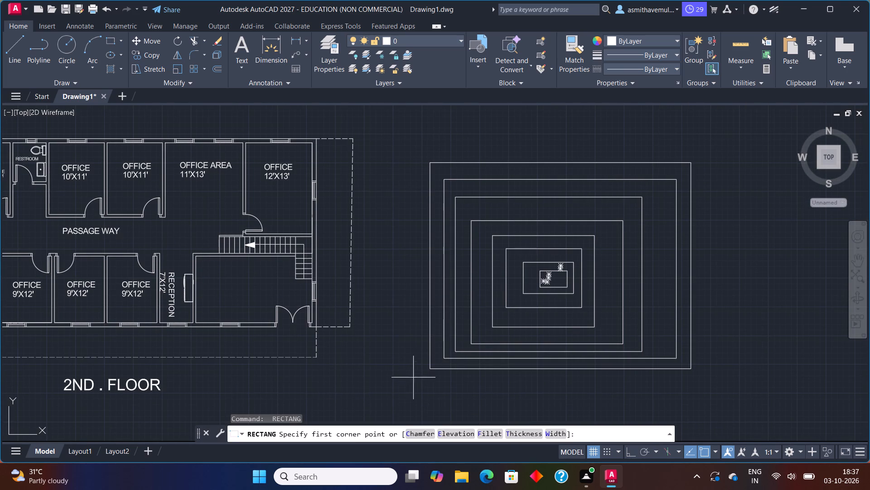
pyautogui.moveTo(399, 390); pyautogui.dragTo(401, 386)
pyautogui.click(728, 117)
pyautogui.press('space')
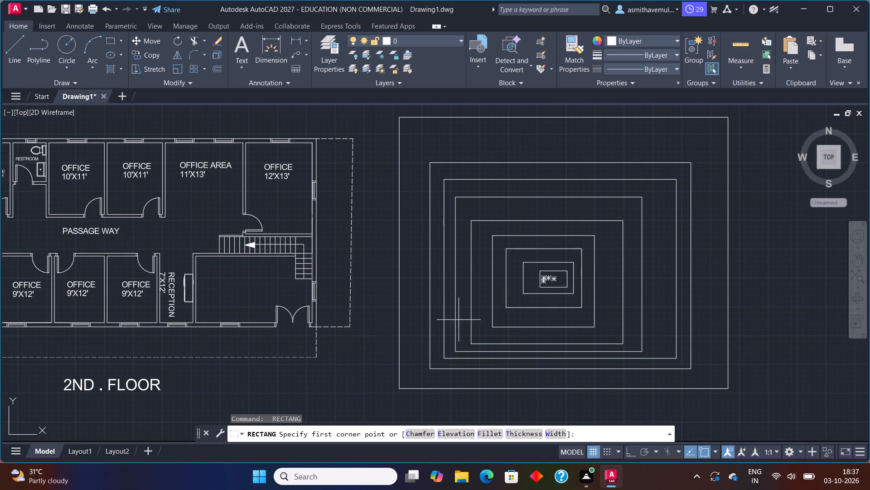
pyautogui.click(416, 369)
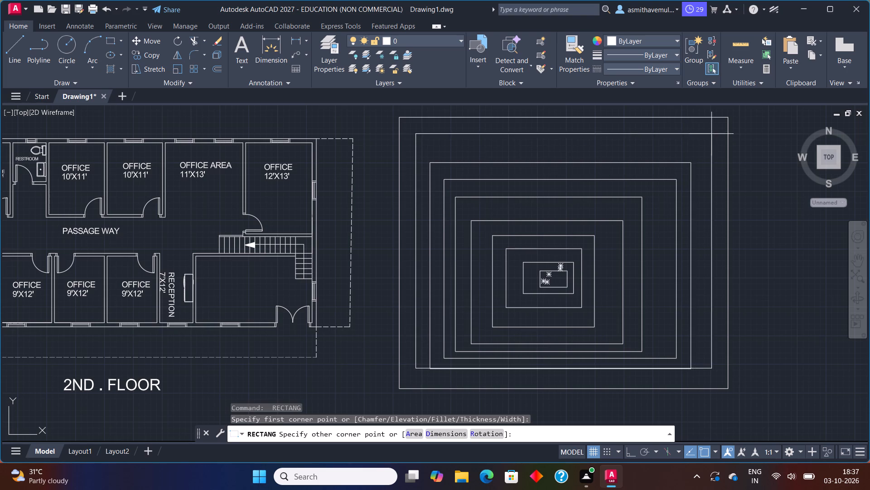
pyautogui.click(711, 134)
pyautogui.press('space')
pyautogui.click(411, 377)
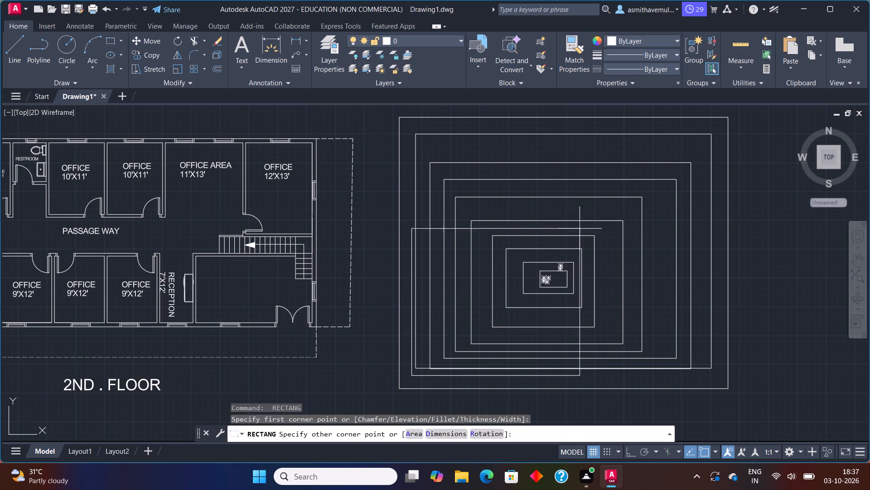
pyautogui.click(720, 126)
# Draw four progressively smaller nested scratch rectangles overlapping the east side of the large nested set.
pyautogui.press('space')
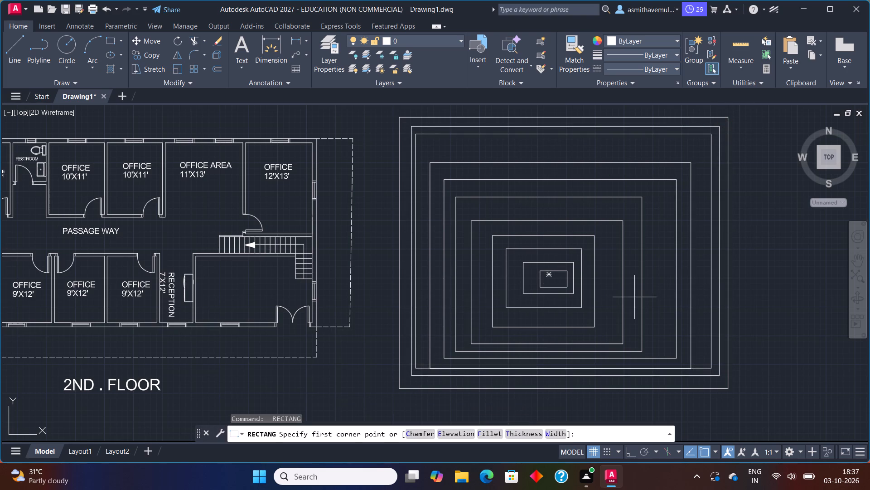
pyautogui.moveTo(634, 298); pyautogui.dragTo(637, 291)
pyautogui.click(723, 203)
pyautogui.press('space')
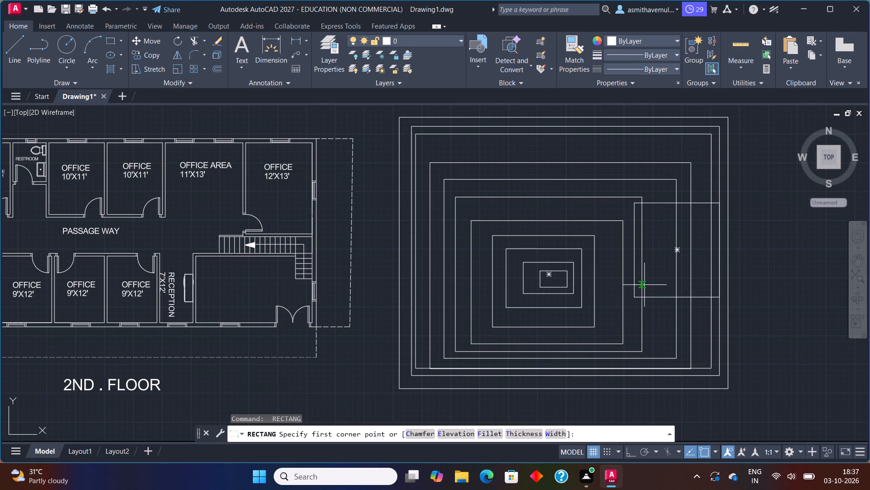
pyautogui.click(648, 285)
pyautogui.click(710, 216)
pyautogui.press('space')
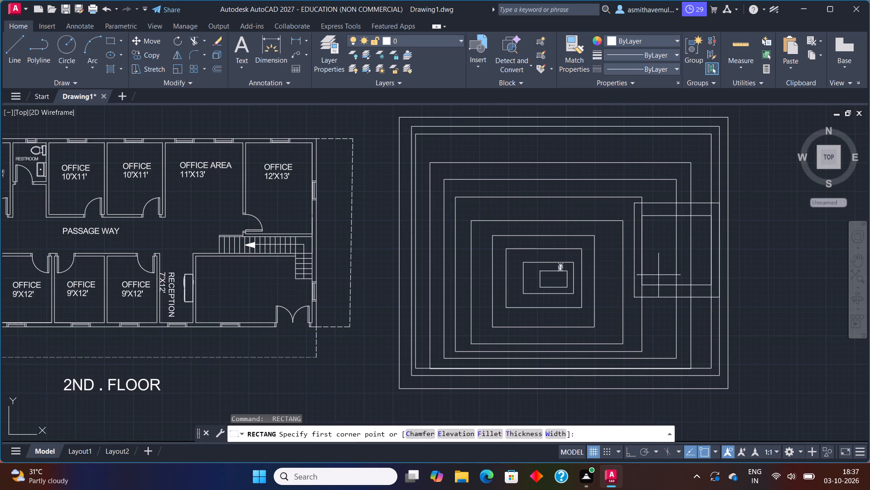
pyautogui.click(657, 276)
pyautogui.click(712, 234)
pyautogui.press('space')
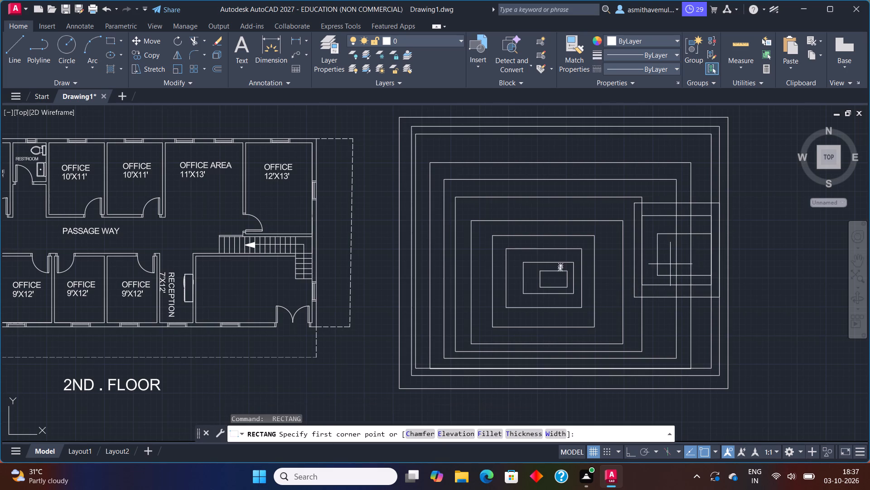
pyautogui.click(670, 265)
pyautogui.click(698, 242)
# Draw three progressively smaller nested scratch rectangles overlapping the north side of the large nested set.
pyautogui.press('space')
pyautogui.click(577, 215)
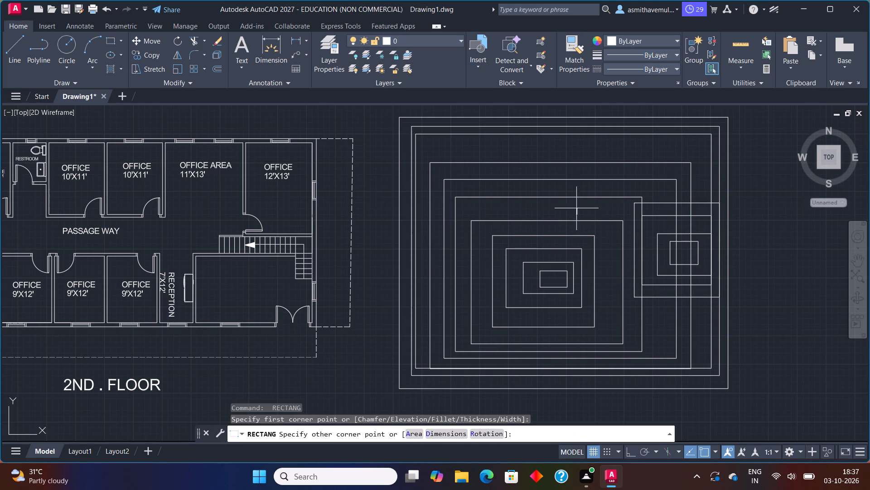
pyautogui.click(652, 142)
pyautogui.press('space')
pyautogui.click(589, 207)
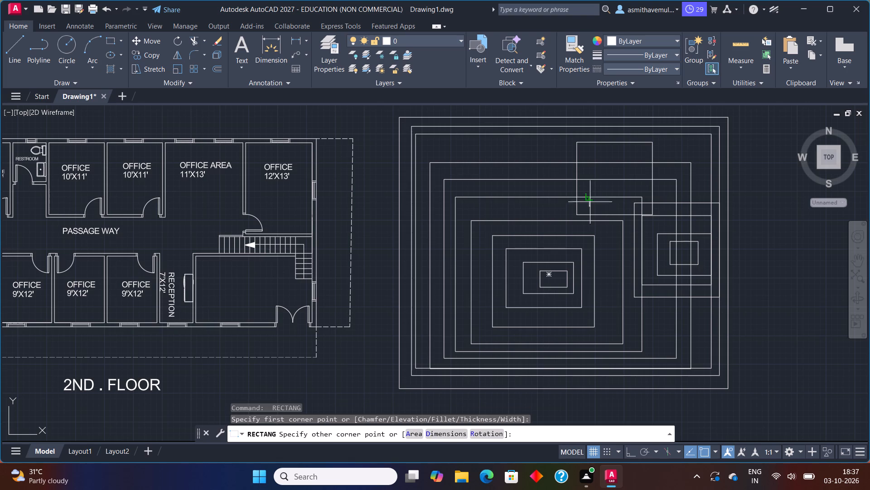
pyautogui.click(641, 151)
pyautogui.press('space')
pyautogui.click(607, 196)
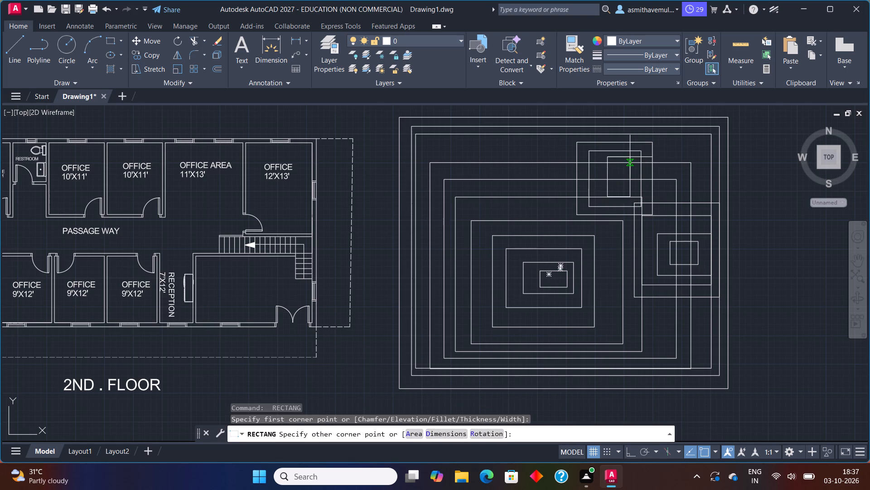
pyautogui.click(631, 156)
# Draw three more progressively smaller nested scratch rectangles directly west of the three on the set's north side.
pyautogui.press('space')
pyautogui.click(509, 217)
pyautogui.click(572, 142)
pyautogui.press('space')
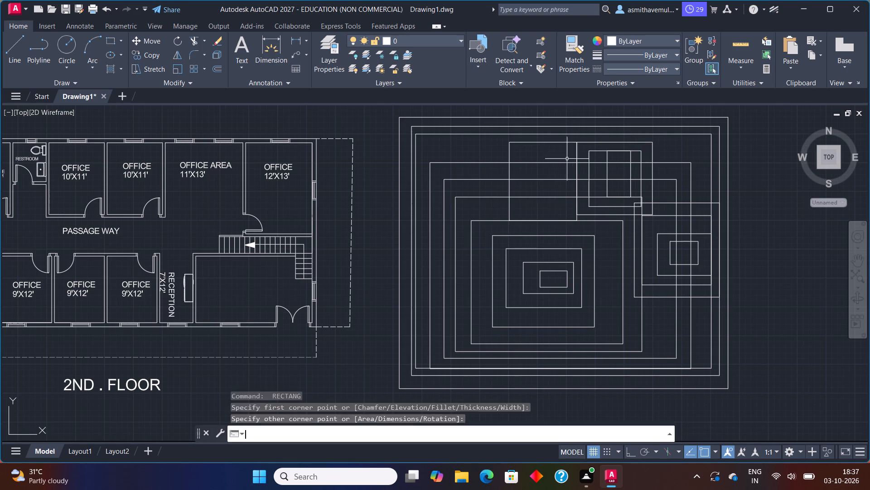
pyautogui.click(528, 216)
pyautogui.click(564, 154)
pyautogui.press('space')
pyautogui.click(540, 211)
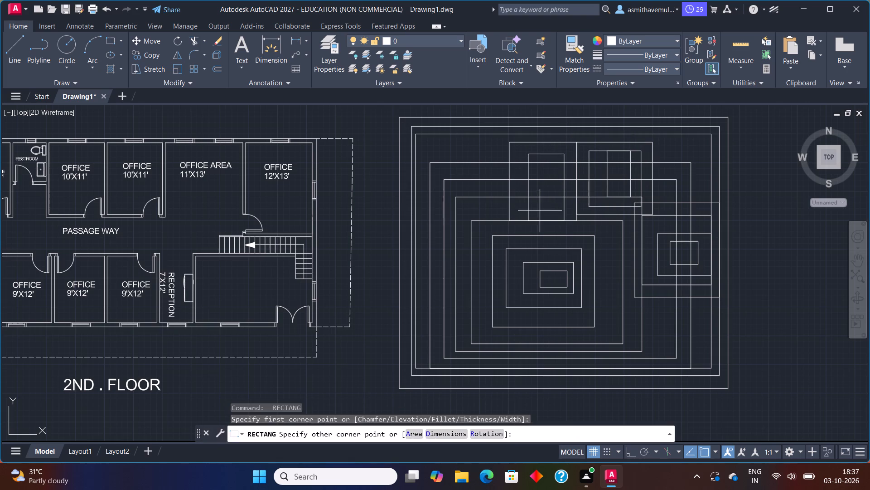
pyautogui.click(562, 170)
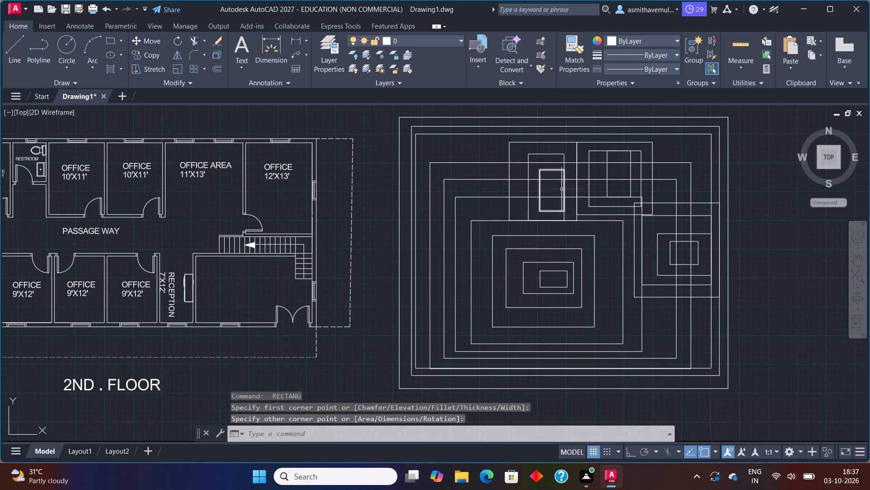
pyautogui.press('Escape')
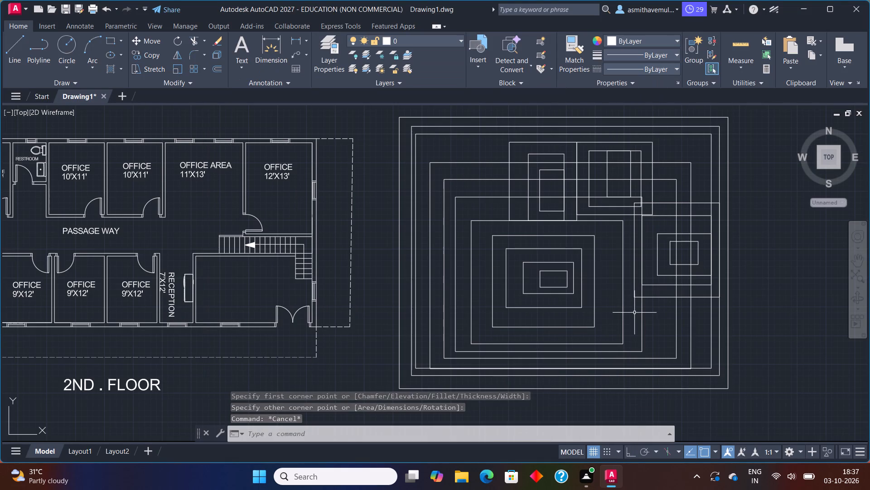
# Erase the five outermost rectangles of the large nested set one by one, working inward.
pyautogui.click(625, 317)
pyautogui.click(624, 317)
pyautogui.scroll(-1, 623, 315)
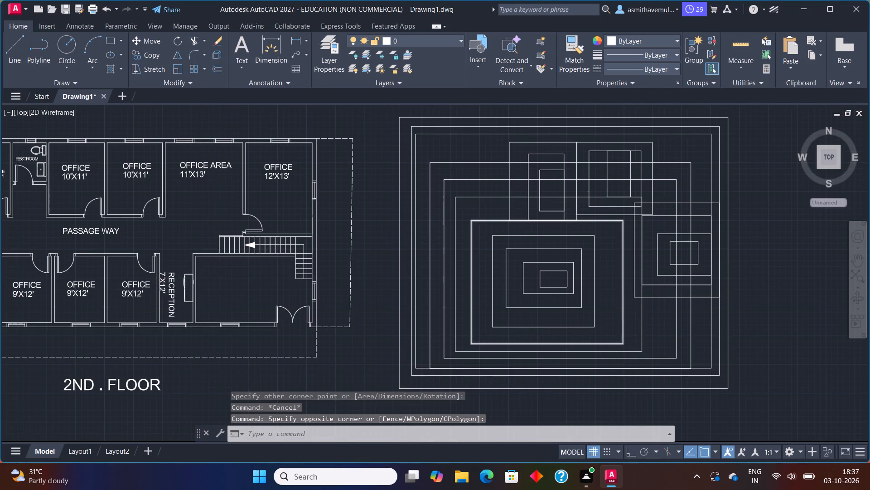
pyautogui.moveTo(623, 314); pyautogui.dragTo(628, 216, button='middle')
pyautogui.scroll(2, 625, 226)
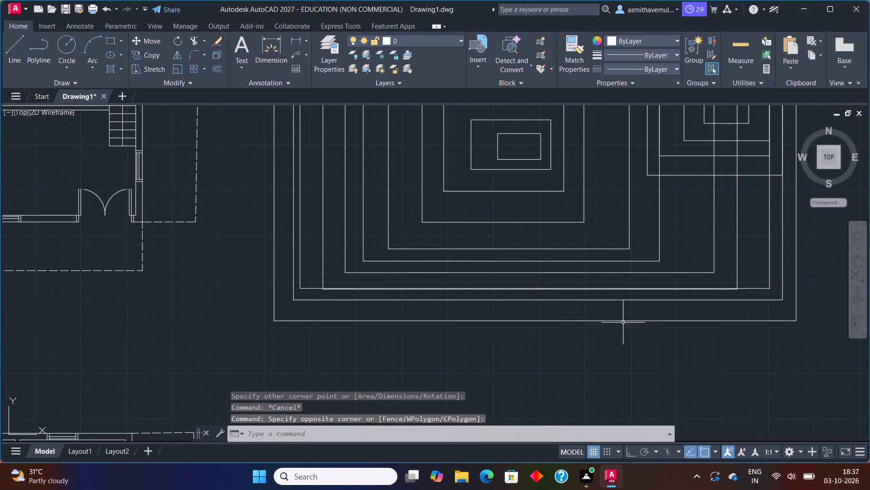
pyautogui.click(622, 320)
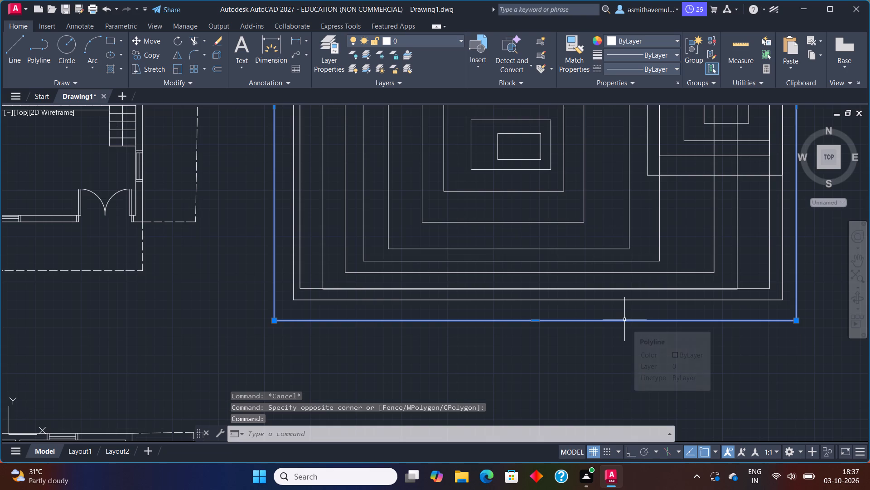
pyautogui.press('Delete')
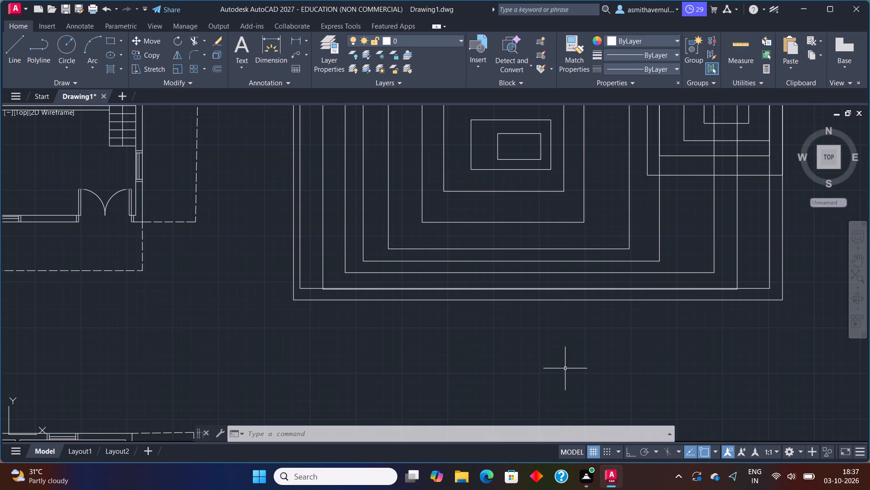
pyautogui.scroll(-1, 610, 180)
pyautogui.moveTo(611, 189); pyautogui.dragTo(550, 262, button='middle')
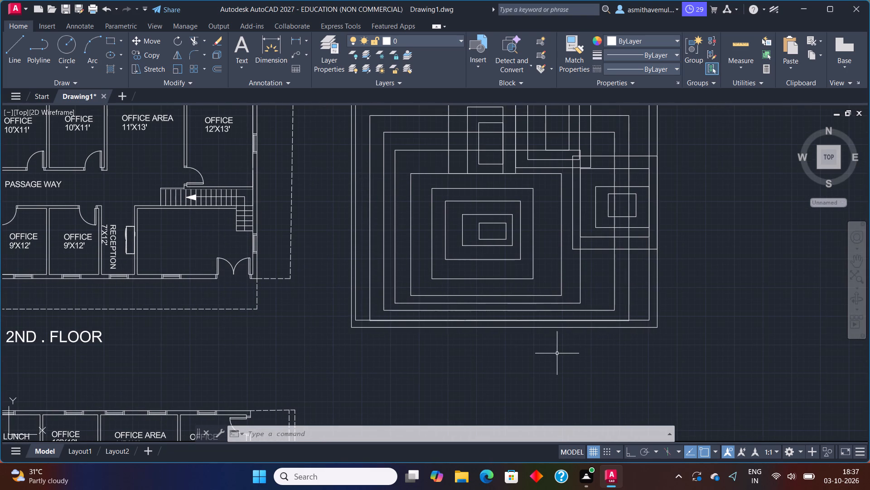
pyautogui.click(566, 328)
pyautogui.press('Delete')
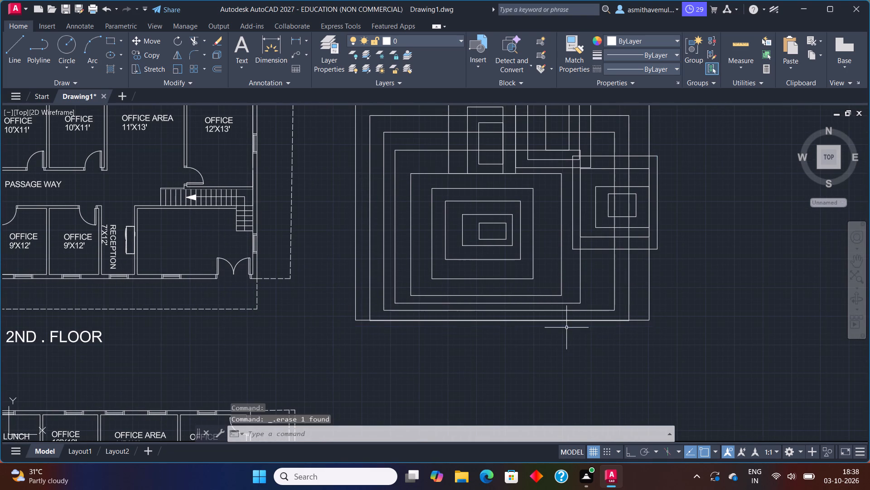
pyautogui.scroll(1, 570, 325)
pyautogui.click(575, 317)
pyautogui.press('Delete')
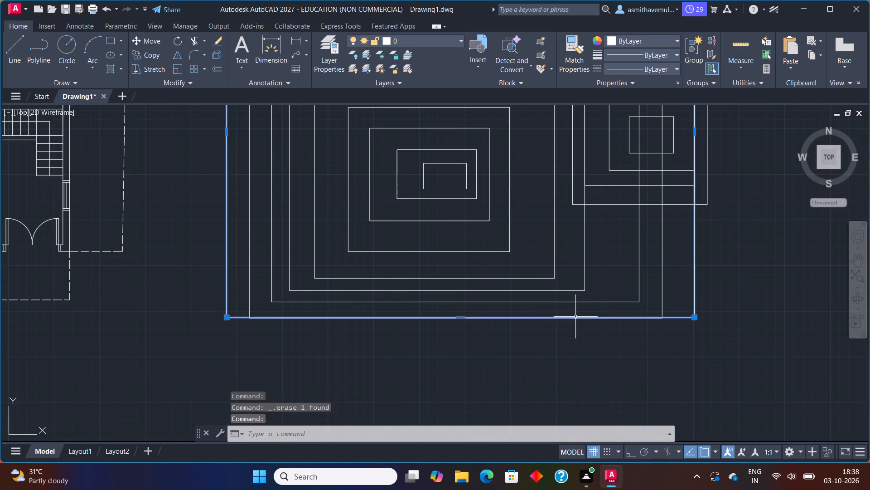
pyautogui.click(645, 318)
pyautogui.press('Delete')
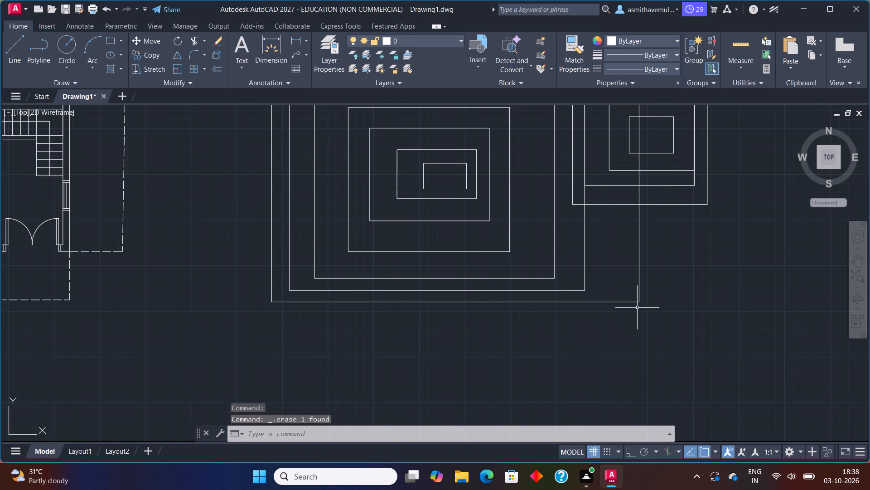
pyautogui.click(635, 303)
pyautogui.press('Delete')
# Erase the six remaining rectangles of the large nested set one by one, from the outermost to the innermost.
pyautogui.scroll(-1, 635, 303)
pyautogui.moveTo(635, 303); pyautogui.dragTo(635, 305, button='middle')
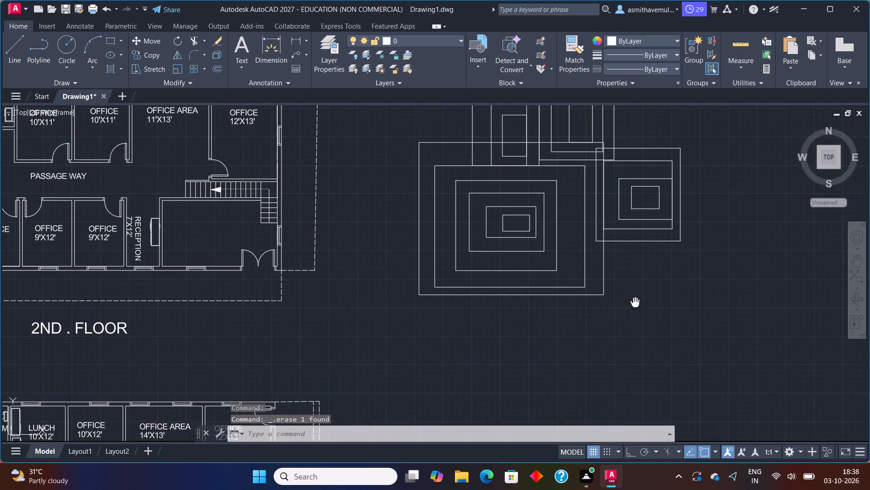
pyautogui.moveTo(635, 305); pyautogui.dragTo(635, 334, button='middle')
pyautogui.click(604, 325)
pyautogui.press('Delete')
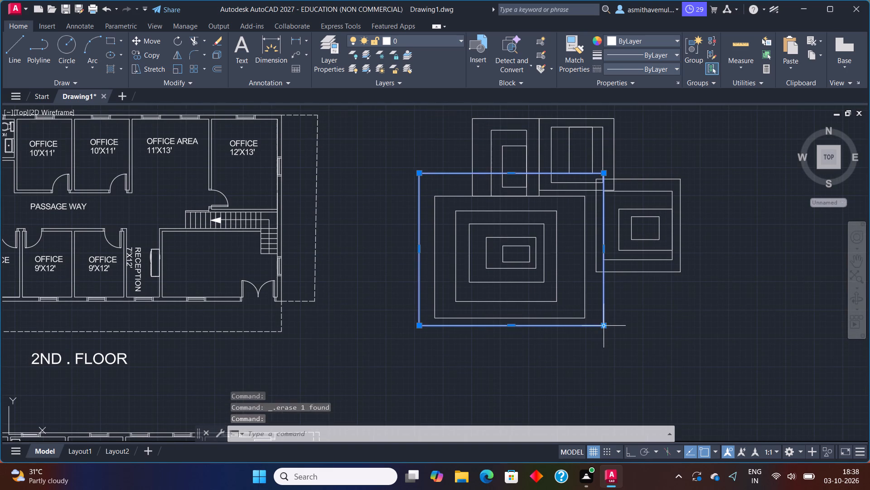
pyautogui.click(586, 312)
pyautogui.press('Delete')
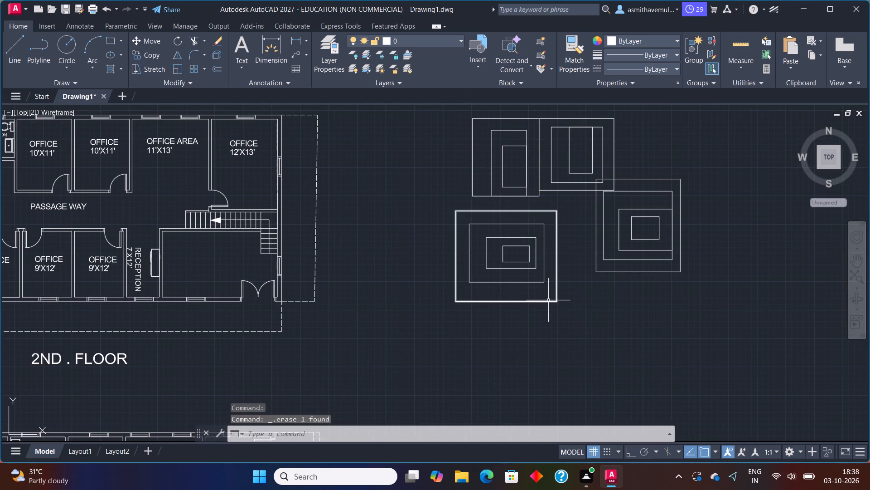
pyautogui.click(548, 301)
pyautogui.press('Delete')
pyautogui.click(545, 282)
pyautogui.press('Delete')
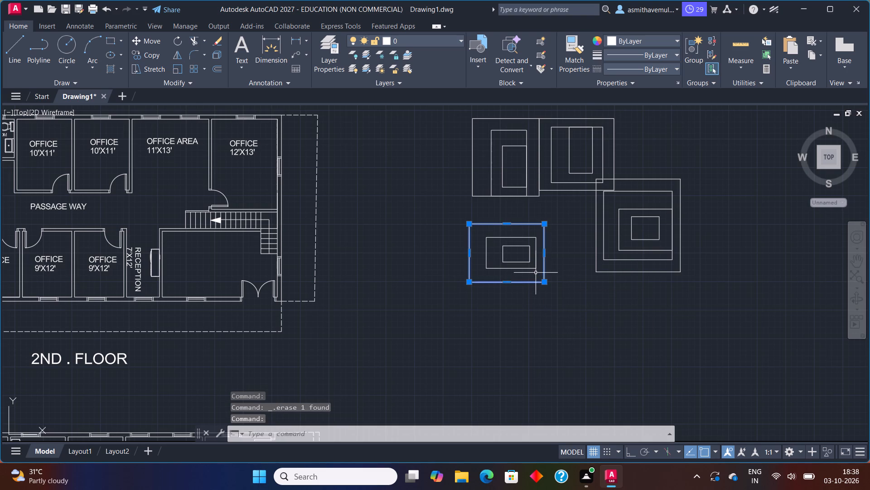
pyautogui.press('Delete')
pyautogui.click(536, 266)
pyautogui.press('Delete')
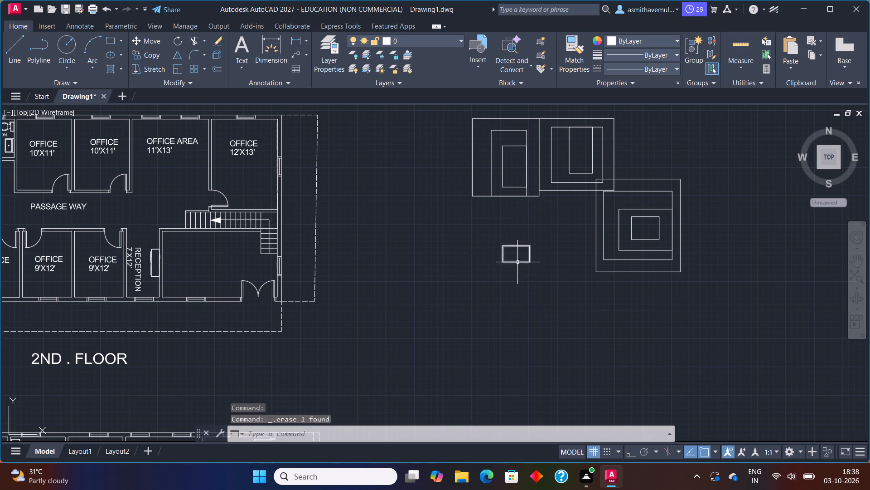
pyautogui.click(517, 263)
pyautogui.press('Delete')
pyautogui.press('Delete')
# Erase the four nested scratch rectangles of the eastern group one by one.
pyautogui.scroll(1, 677, 270)
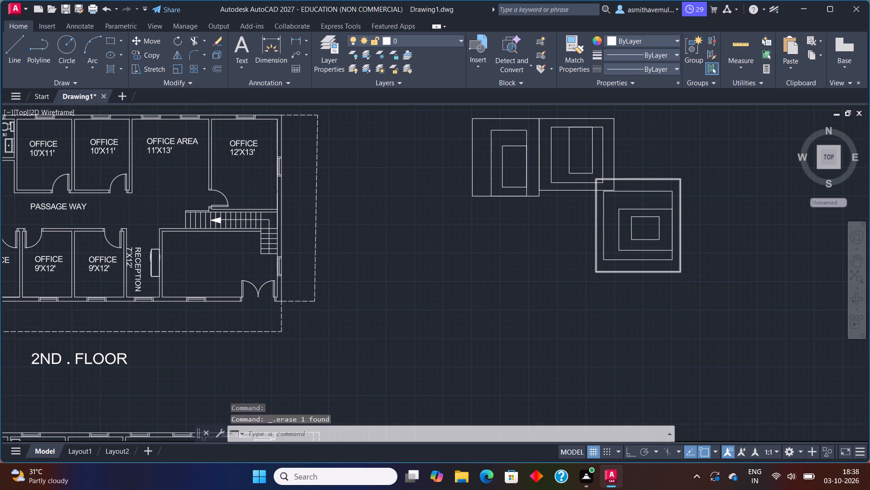
pyautogui.click(677, 272)
pyautogui.press('Delete')
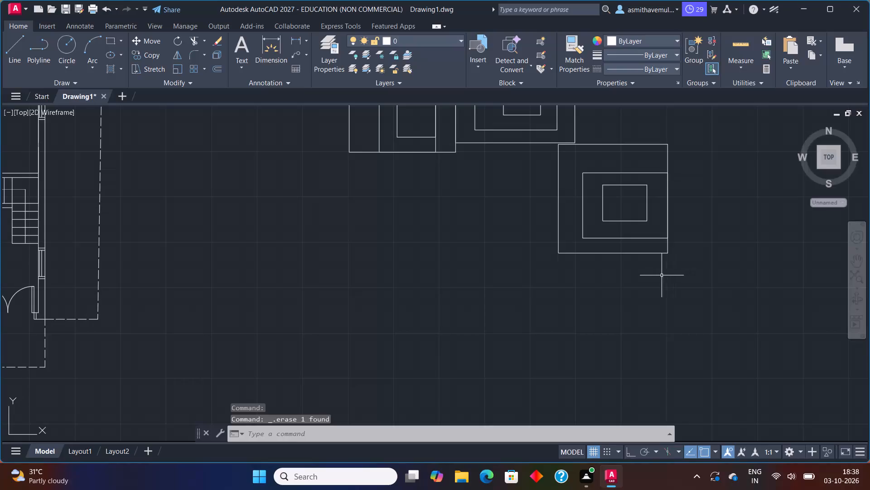
pyautogui.click(652, 253)
pyautogui.press('Delete')
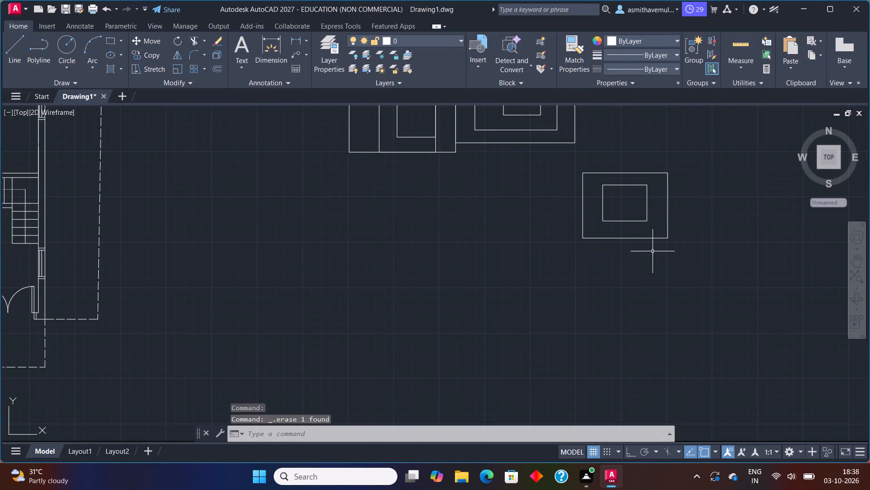
pyautogui.click(656, 238)
pyautogui.press('Delete')
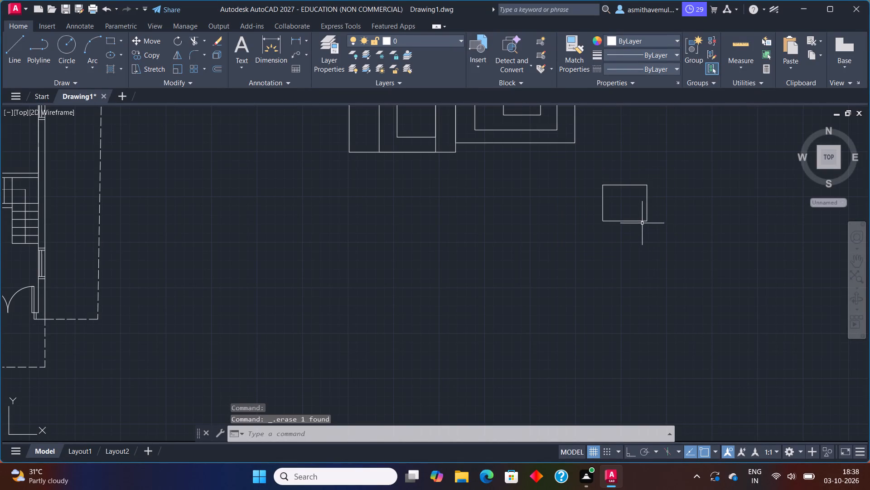
pyautogui.click(642, 221)
pyautogui.press('Delete')
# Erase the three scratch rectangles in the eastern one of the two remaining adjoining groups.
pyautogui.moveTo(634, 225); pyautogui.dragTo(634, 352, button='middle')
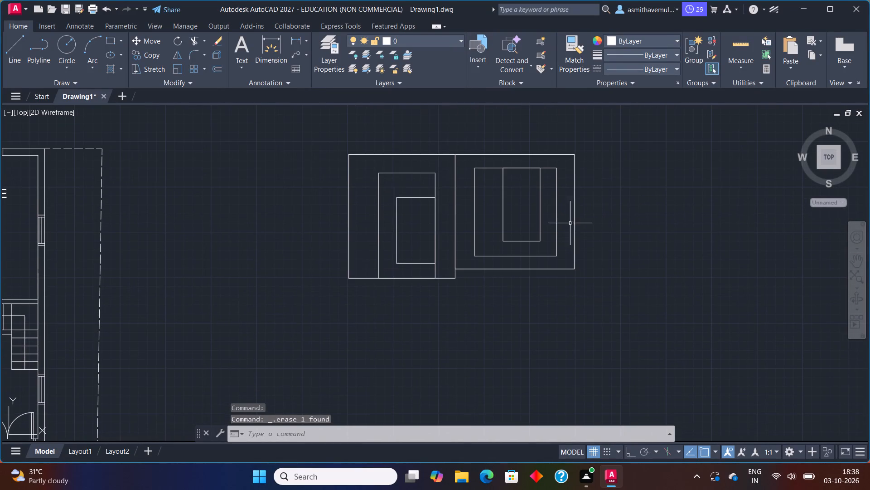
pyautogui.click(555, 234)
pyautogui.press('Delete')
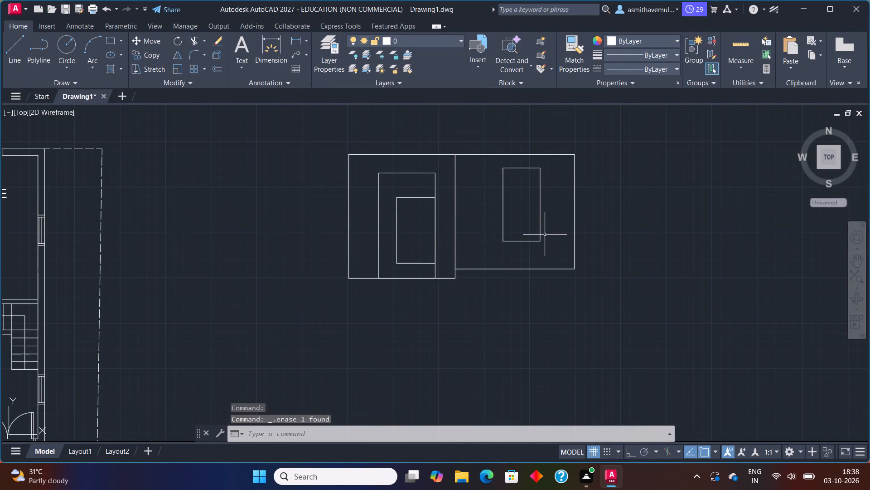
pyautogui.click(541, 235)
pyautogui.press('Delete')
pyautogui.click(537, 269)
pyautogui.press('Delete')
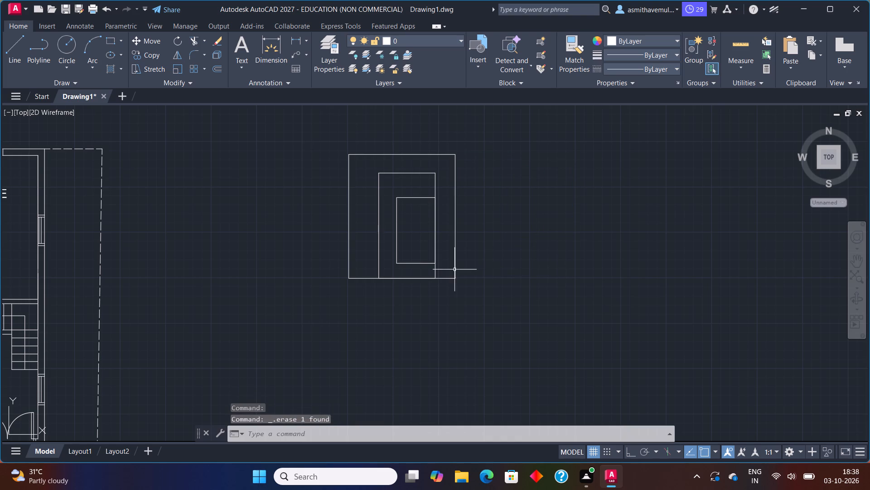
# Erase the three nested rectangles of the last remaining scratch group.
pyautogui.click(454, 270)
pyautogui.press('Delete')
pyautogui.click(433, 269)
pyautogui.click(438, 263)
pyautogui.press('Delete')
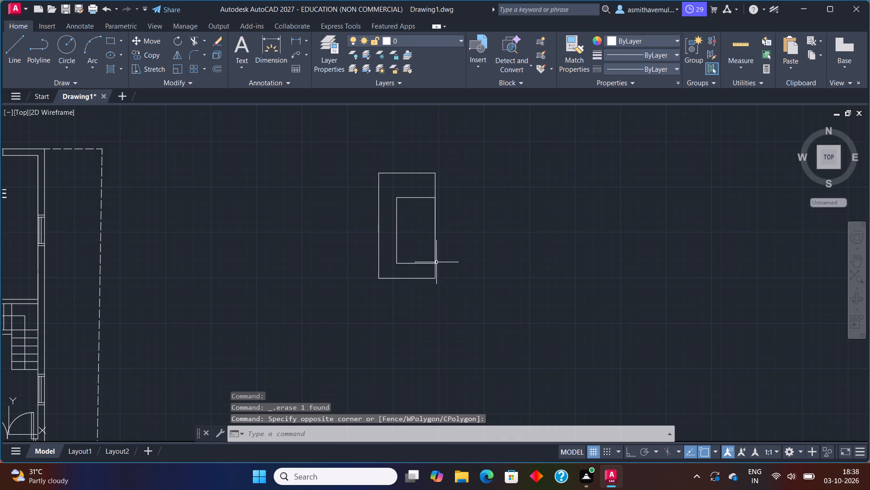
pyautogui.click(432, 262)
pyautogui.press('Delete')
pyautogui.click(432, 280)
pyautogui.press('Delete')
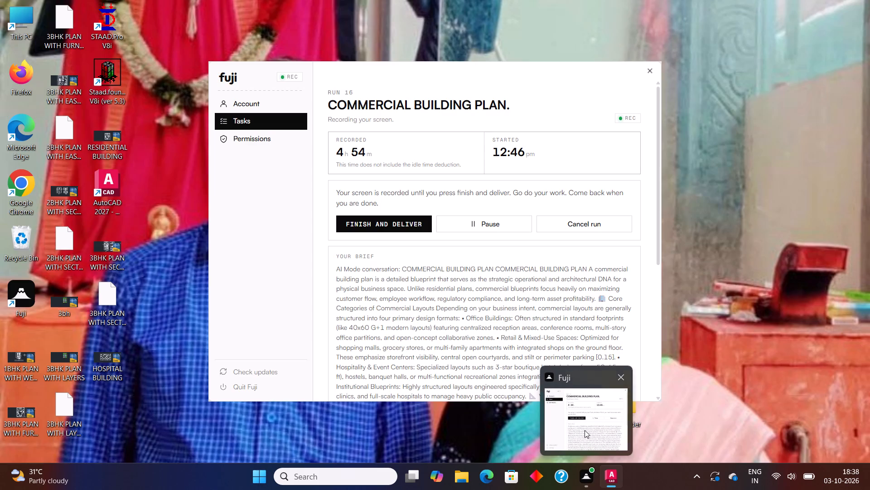
# Draw a large scratch rectangle in the empty area east of the two floor plans.
pyautogui.scroll(-1, 563, 294)
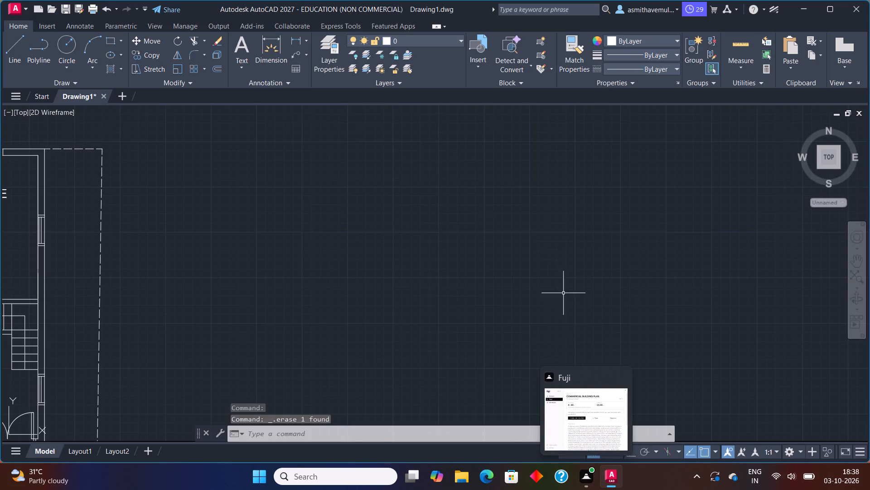
pyautogui.scroll(-2, 563, 294)
pyautogui.moveTo(474, 298); pyautogui.dragTo(559, 181, button='middle')
pyautogui.moveTo(601, 291); pyautogui.dragTo(580, 270, button='middle')
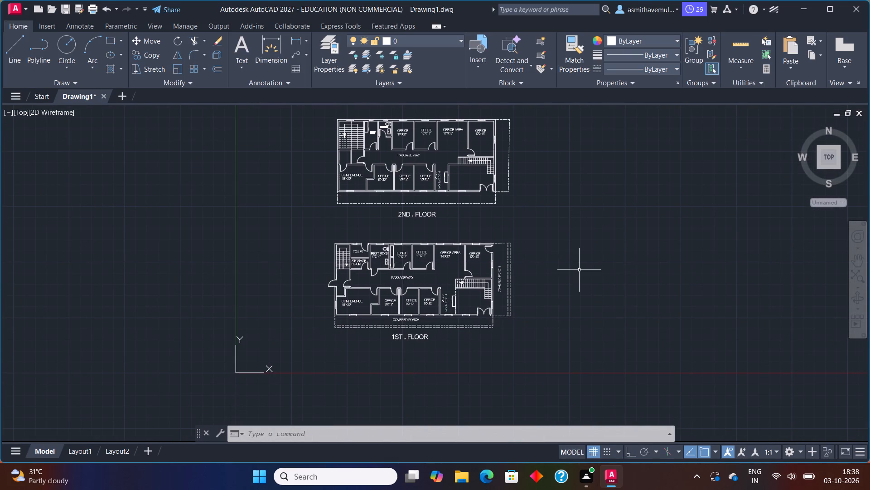
pyautogui.write('RE')
pyautogui.press('x')
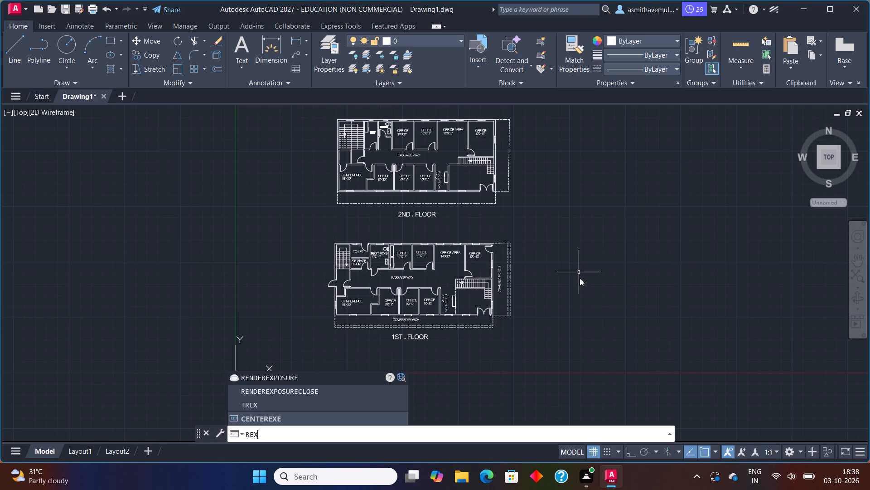
pyautogui.press('BackSpace')
pyautogui.press('c')
pyautogui.press('Return')
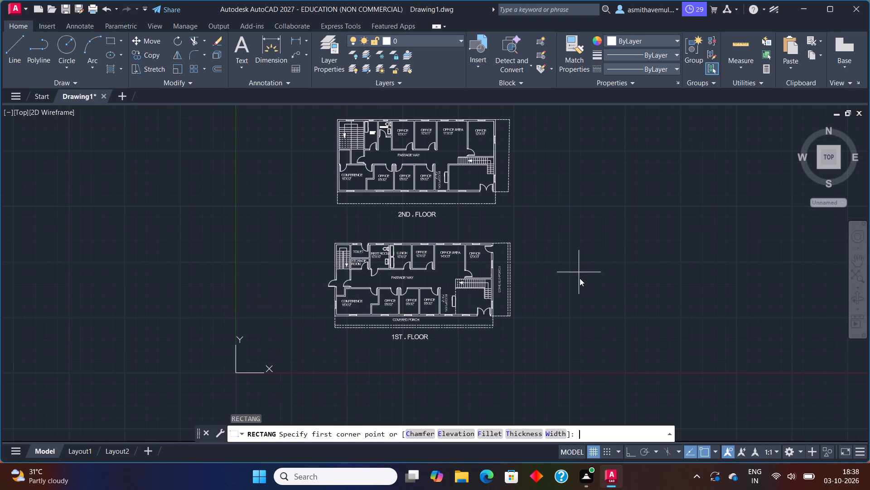
pyautogui.click(580, 279)
pyautogui.click(721, 151)
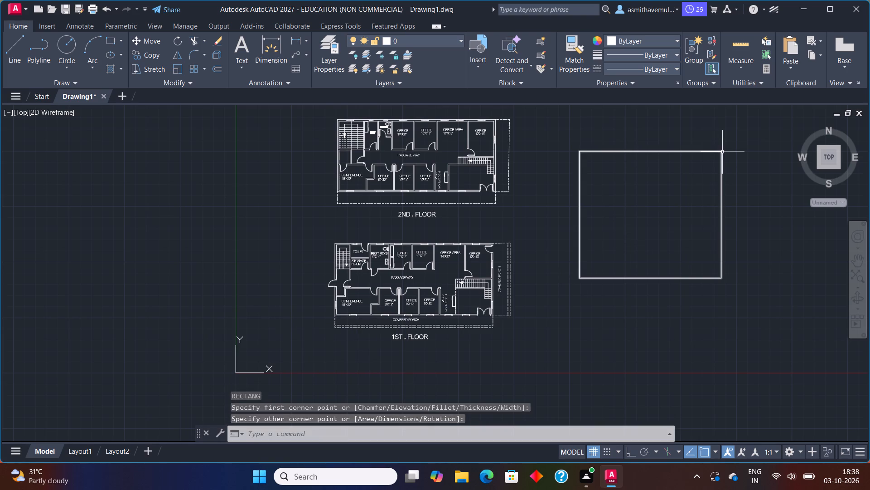
pyautogui.press('Escape')
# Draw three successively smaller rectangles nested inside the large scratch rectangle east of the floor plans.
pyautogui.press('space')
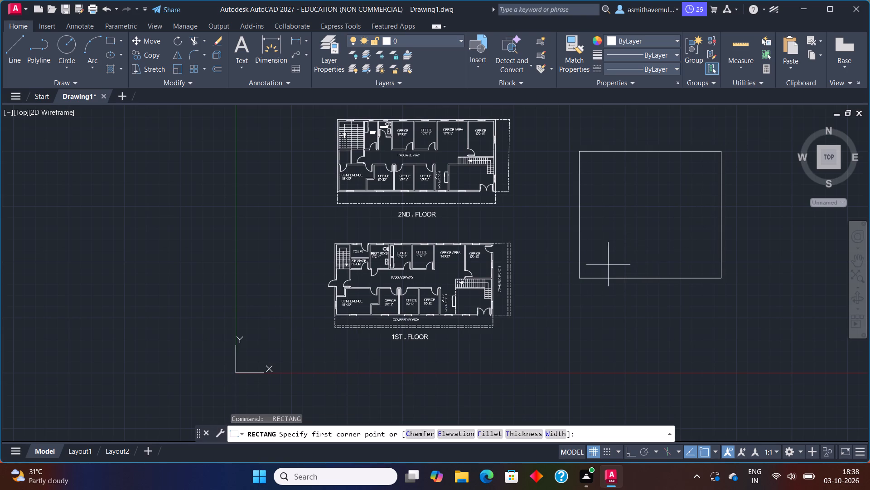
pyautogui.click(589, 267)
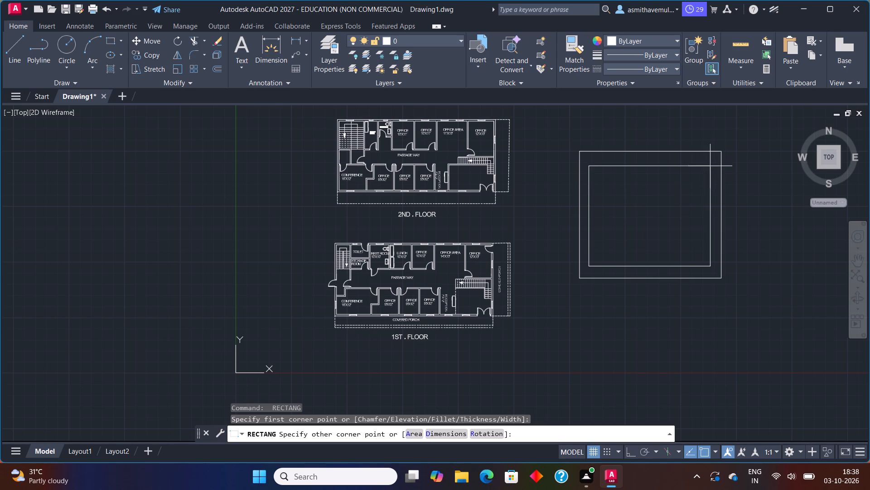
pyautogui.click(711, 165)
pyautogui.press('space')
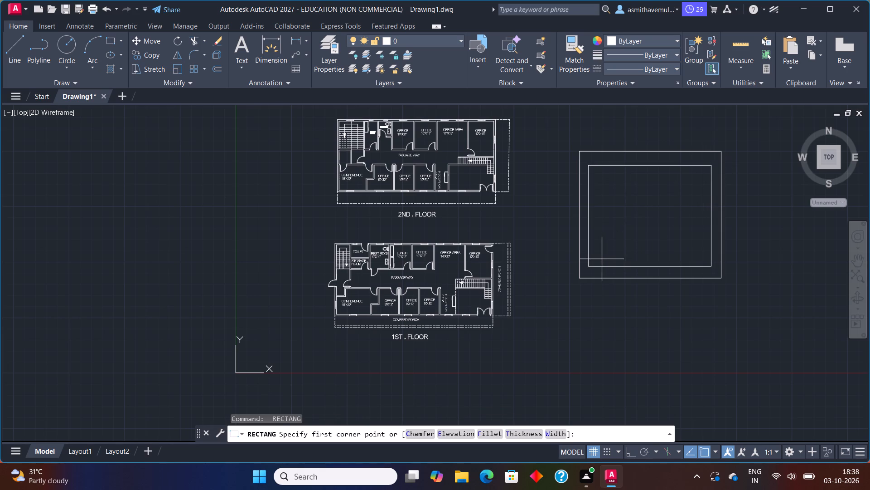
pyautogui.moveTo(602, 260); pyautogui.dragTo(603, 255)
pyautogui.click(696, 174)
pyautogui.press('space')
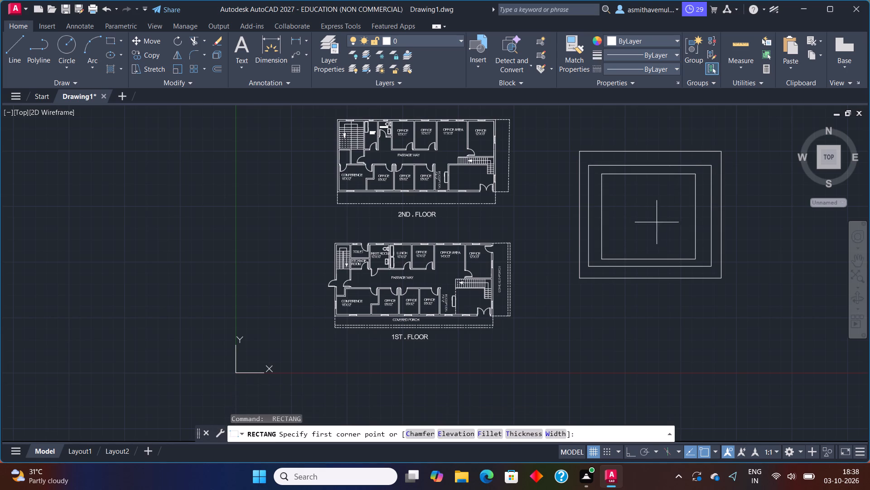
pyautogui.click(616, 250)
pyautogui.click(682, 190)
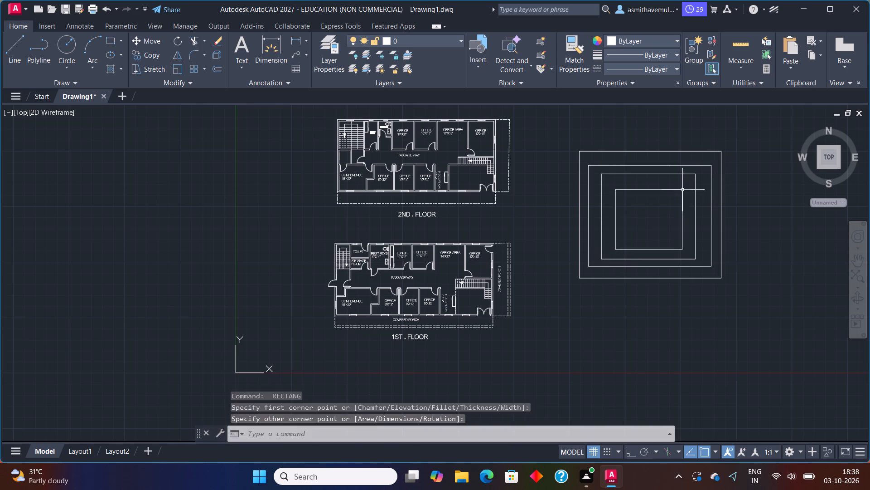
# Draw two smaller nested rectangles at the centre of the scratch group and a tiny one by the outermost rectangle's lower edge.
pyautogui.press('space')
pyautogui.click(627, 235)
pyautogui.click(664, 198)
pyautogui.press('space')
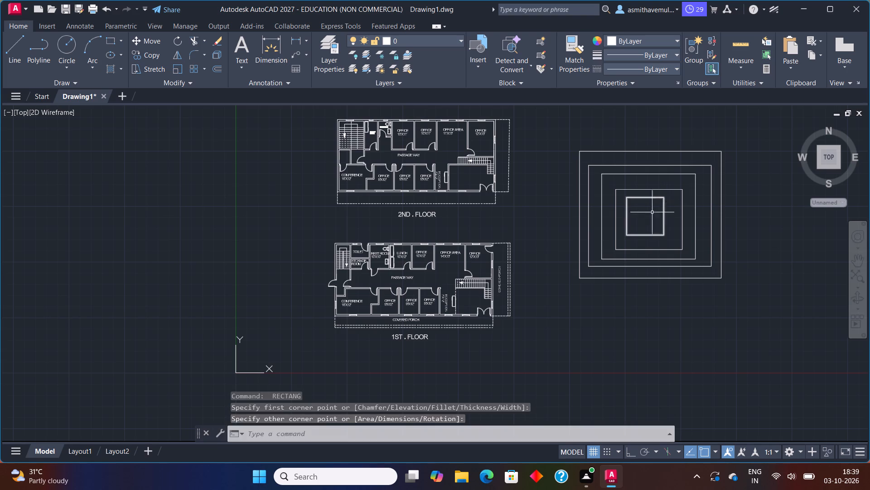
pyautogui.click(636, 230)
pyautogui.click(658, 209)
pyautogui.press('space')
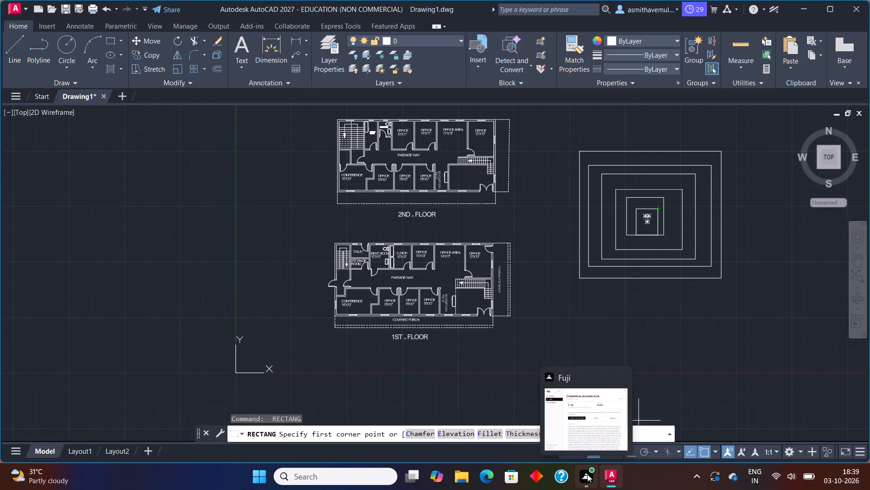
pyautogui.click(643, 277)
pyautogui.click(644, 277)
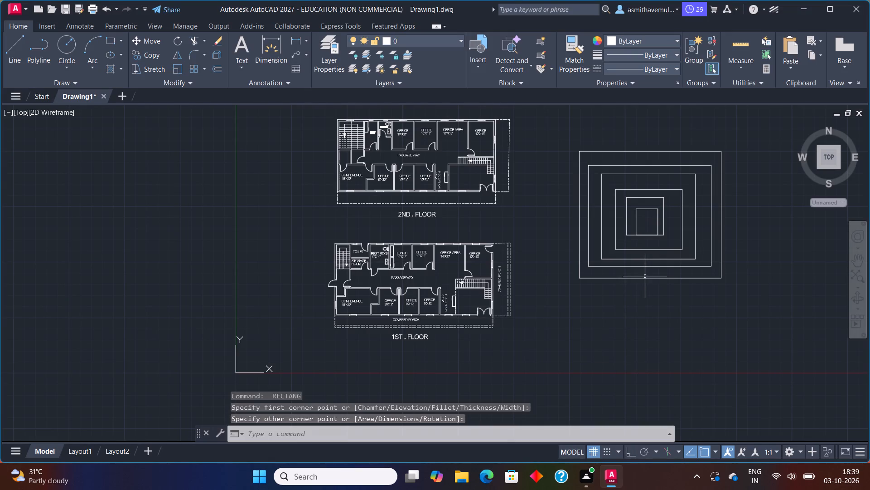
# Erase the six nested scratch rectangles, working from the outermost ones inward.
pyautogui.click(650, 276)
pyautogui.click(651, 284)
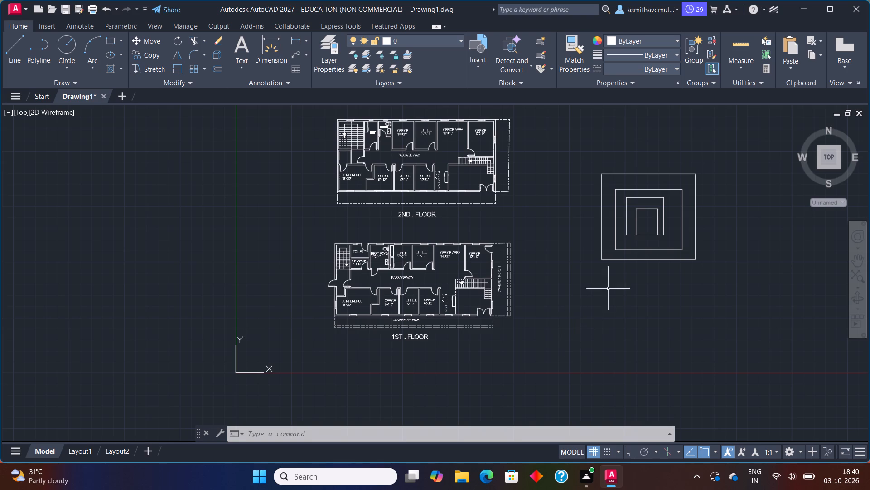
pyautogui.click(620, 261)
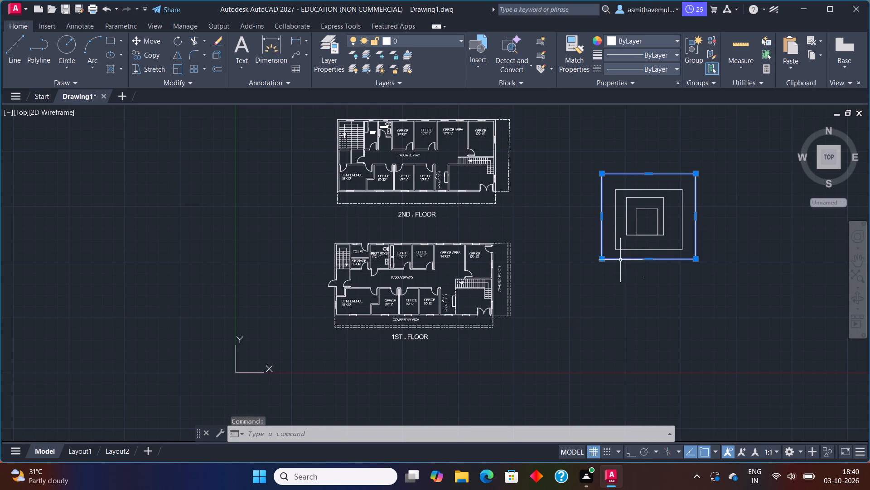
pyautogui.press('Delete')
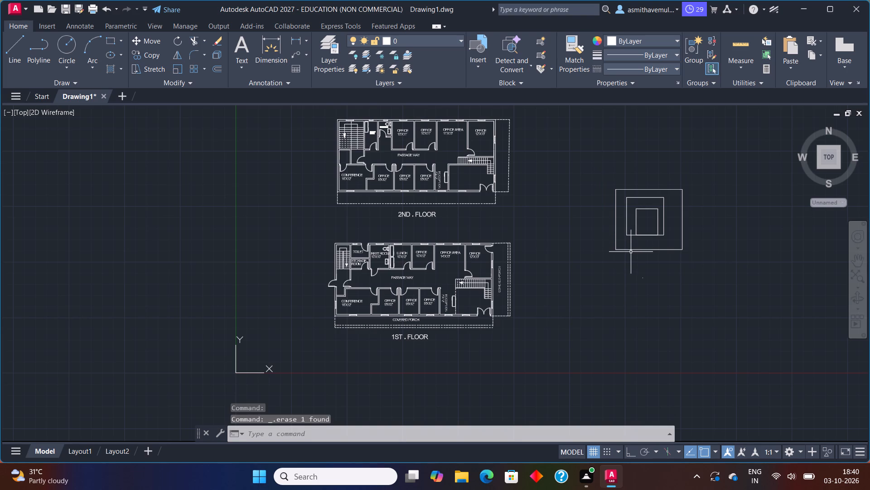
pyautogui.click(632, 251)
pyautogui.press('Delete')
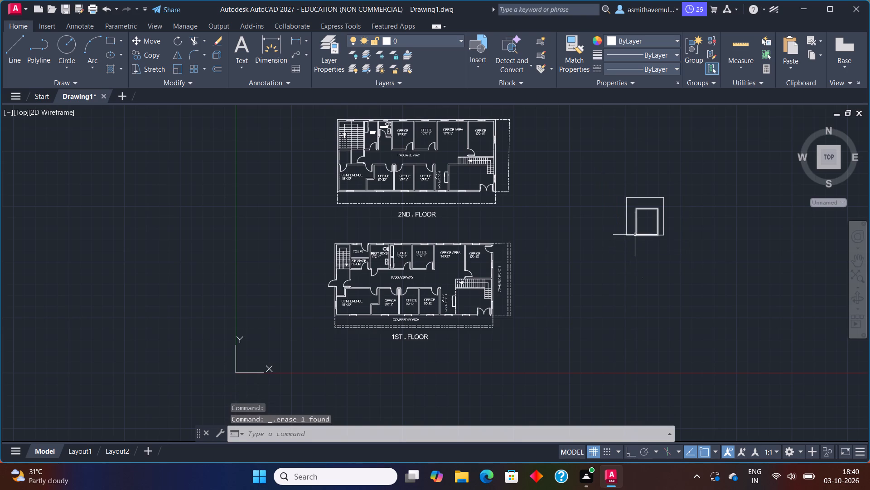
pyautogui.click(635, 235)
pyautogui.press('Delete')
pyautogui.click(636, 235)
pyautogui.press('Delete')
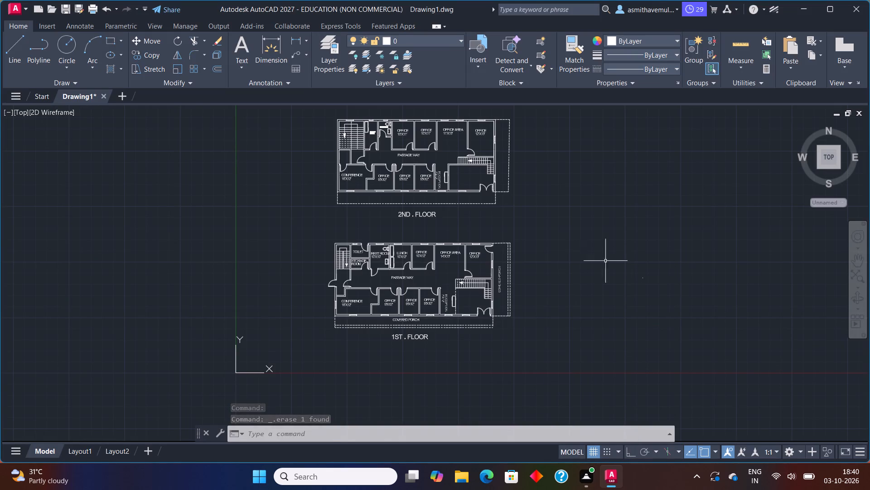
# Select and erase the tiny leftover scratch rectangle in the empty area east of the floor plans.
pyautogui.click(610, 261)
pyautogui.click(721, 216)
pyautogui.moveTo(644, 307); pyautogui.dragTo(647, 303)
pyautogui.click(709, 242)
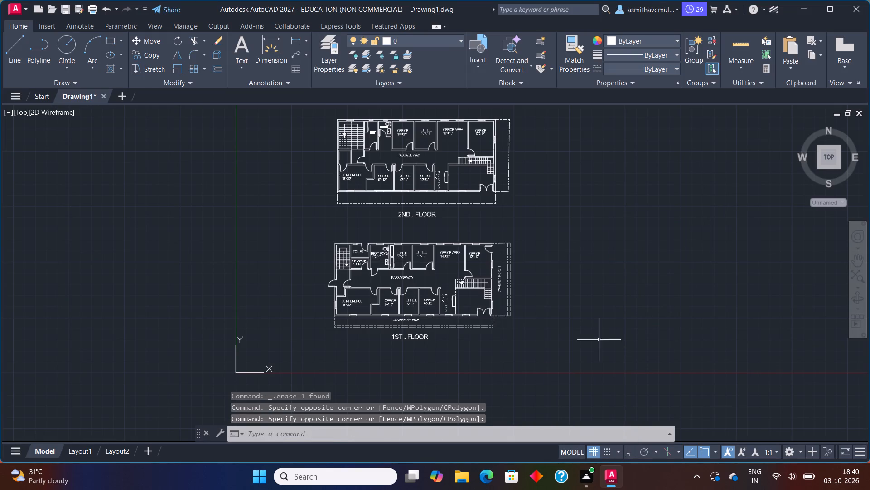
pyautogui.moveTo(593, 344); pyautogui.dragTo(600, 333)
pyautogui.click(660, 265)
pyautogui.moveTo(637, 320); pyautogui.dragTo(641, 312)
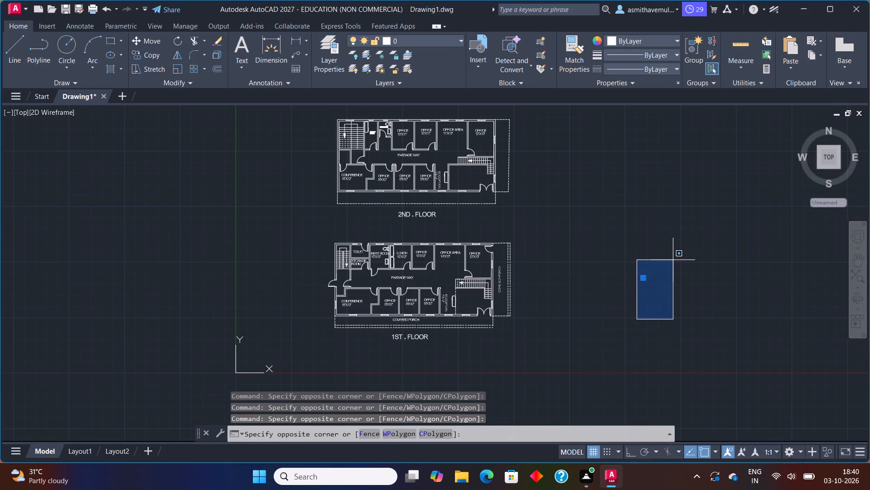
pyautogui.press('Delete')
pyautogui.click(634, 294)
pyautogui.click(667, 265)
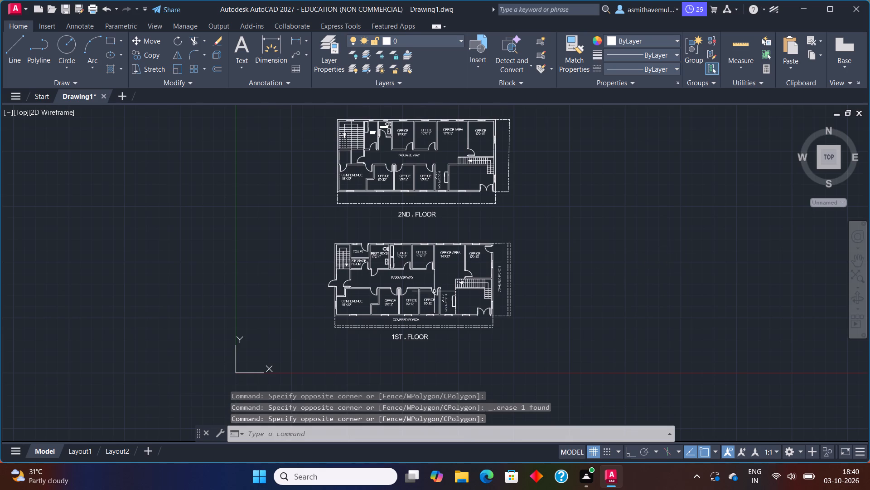
# Examine the first-floor plan along its conference room, offices, reception, entrance and covered porch.
pyautogui.scroll(3, 389, 287)
pyautogui.moveTo(472, 296); pyautogui.dragTo(451, 234, button='middle')
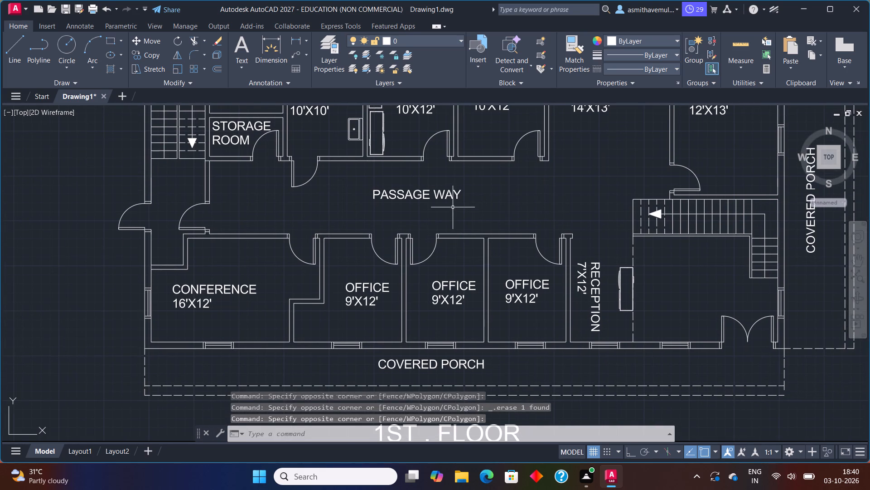
pyautogui.scroll(1, 397, 359)
pyautogui.moveTo(398, 351); pyautogui.dragTo(436, 295, button='middle')
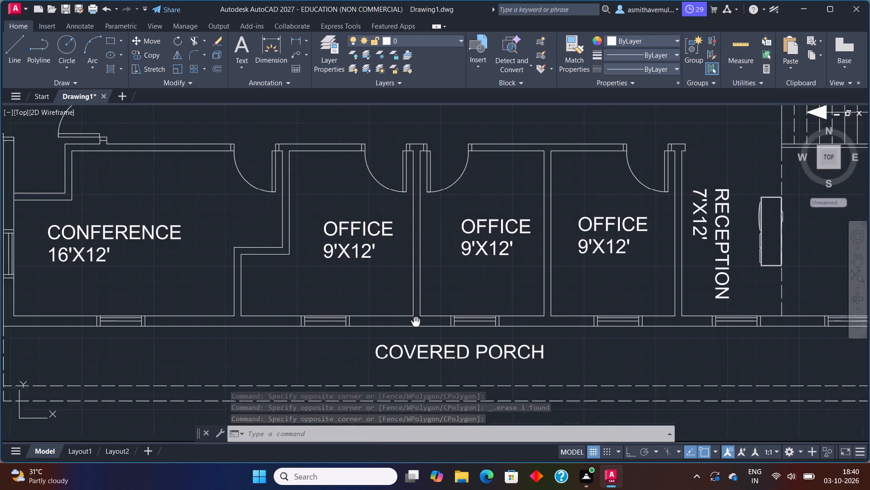
pyautogui.moveTo(436, 295); pyautogui.dragTo(462, 265, button='middle')
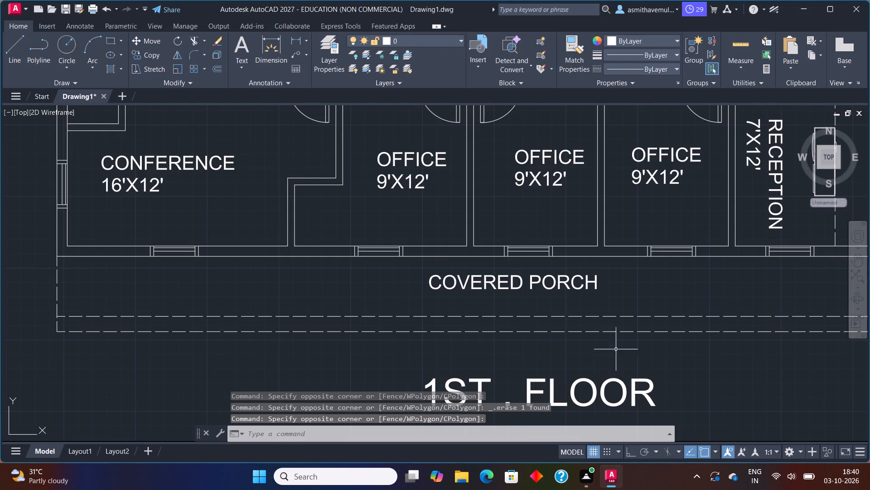
pyautogui.scroll(-1, 622, 339)
pyautogui.moveTo(650, 340); pyautogui.dragTo(344, 332, button='middle')
pyautogui.click(808, 378)
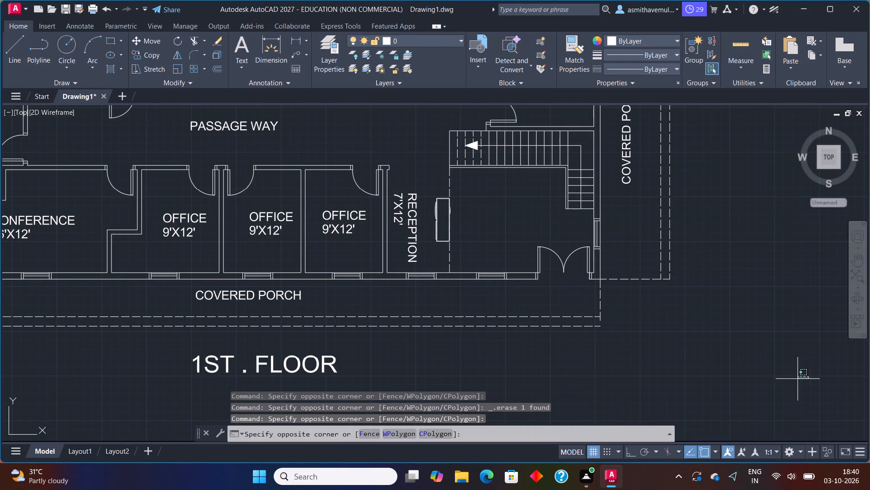
pyautogui.click(783, 335)
pyautogui.scroll(-1, 782, 336)
pyautogui.moveTo(772, 340); pyautogui.dragTo(425, 359, button='middle')
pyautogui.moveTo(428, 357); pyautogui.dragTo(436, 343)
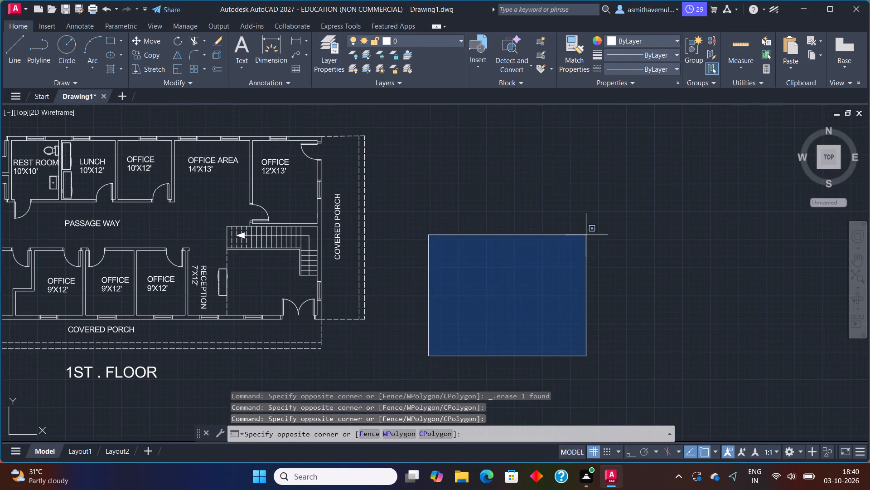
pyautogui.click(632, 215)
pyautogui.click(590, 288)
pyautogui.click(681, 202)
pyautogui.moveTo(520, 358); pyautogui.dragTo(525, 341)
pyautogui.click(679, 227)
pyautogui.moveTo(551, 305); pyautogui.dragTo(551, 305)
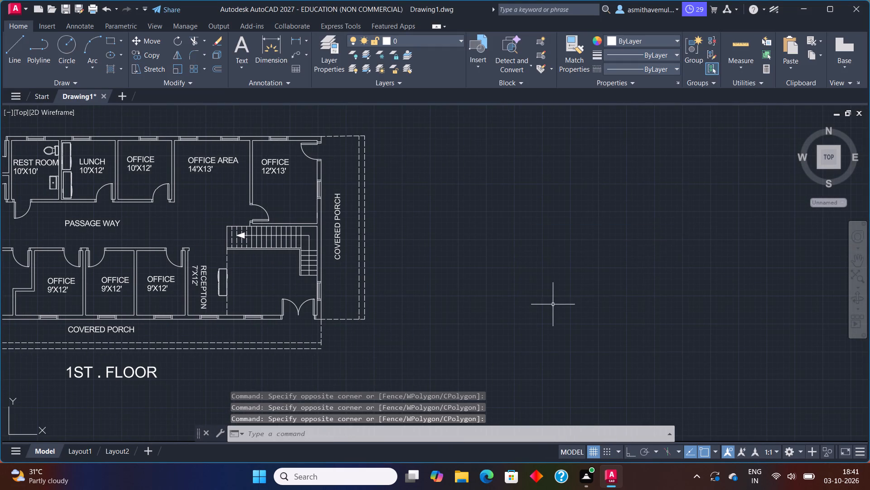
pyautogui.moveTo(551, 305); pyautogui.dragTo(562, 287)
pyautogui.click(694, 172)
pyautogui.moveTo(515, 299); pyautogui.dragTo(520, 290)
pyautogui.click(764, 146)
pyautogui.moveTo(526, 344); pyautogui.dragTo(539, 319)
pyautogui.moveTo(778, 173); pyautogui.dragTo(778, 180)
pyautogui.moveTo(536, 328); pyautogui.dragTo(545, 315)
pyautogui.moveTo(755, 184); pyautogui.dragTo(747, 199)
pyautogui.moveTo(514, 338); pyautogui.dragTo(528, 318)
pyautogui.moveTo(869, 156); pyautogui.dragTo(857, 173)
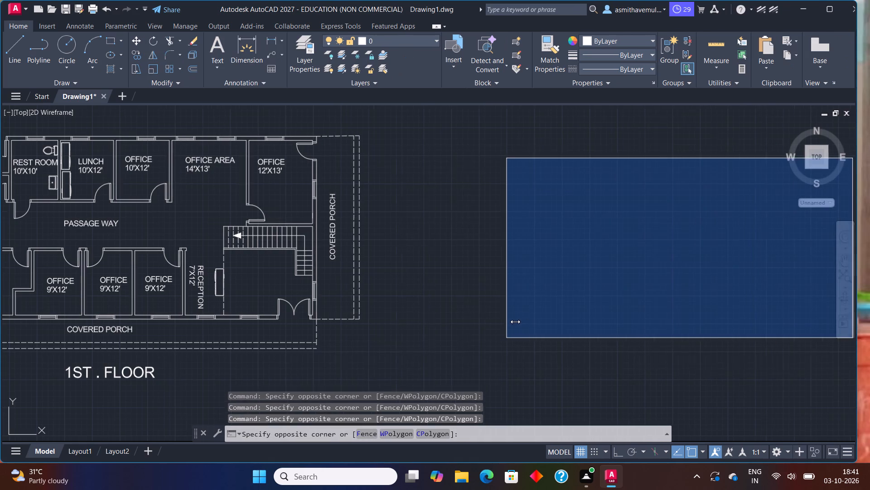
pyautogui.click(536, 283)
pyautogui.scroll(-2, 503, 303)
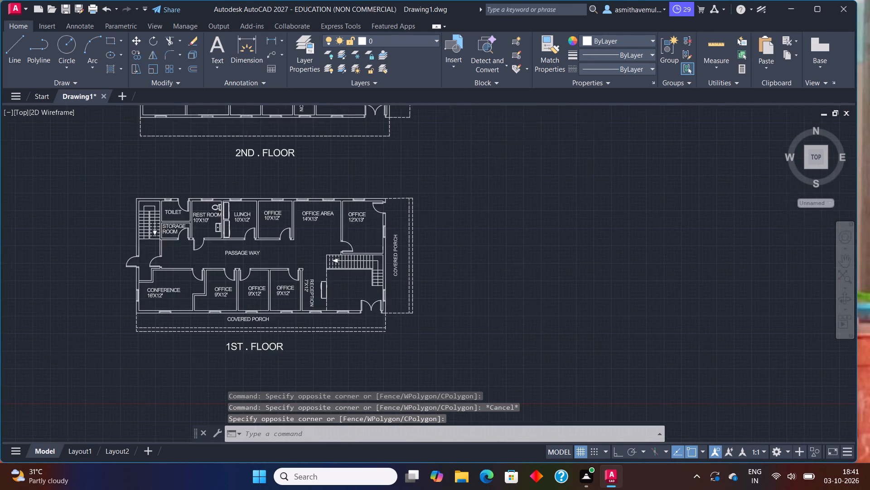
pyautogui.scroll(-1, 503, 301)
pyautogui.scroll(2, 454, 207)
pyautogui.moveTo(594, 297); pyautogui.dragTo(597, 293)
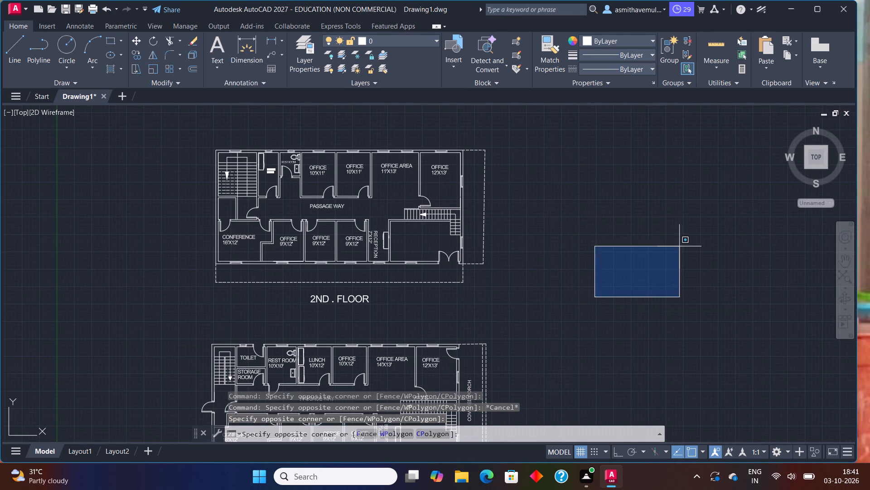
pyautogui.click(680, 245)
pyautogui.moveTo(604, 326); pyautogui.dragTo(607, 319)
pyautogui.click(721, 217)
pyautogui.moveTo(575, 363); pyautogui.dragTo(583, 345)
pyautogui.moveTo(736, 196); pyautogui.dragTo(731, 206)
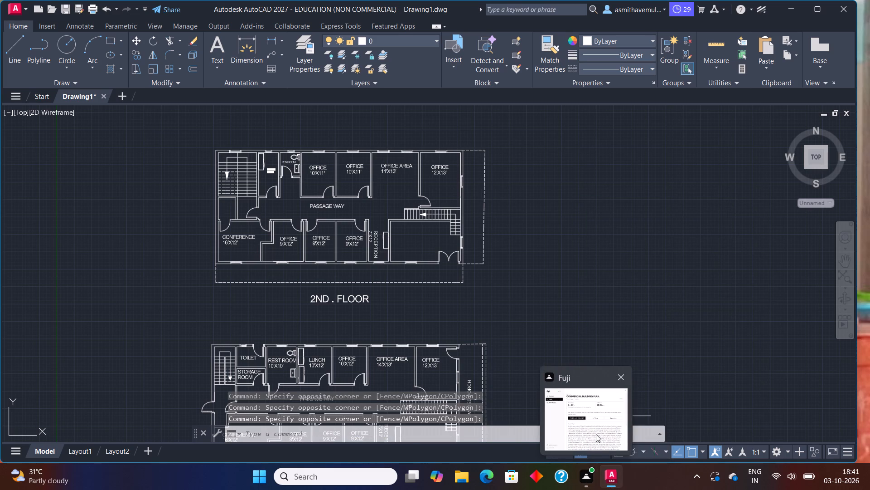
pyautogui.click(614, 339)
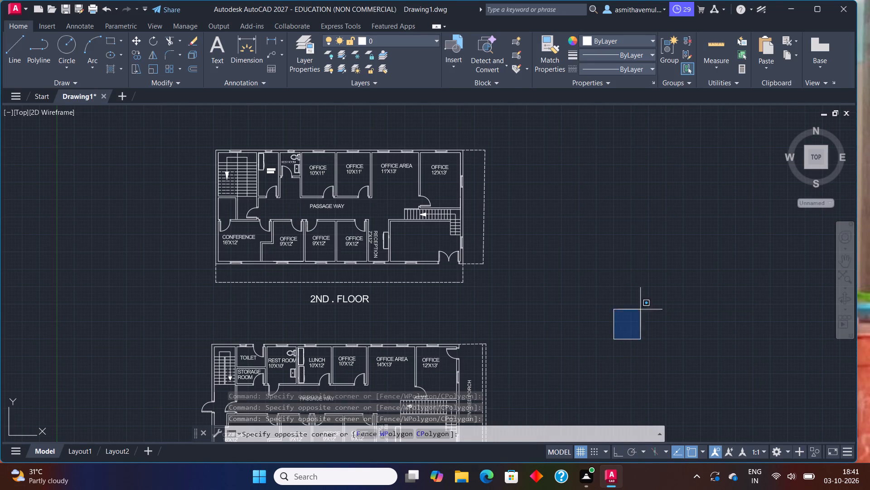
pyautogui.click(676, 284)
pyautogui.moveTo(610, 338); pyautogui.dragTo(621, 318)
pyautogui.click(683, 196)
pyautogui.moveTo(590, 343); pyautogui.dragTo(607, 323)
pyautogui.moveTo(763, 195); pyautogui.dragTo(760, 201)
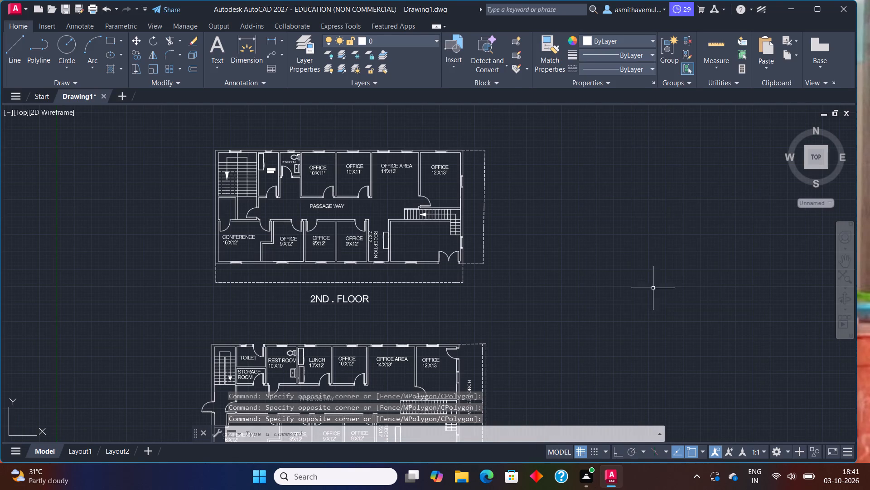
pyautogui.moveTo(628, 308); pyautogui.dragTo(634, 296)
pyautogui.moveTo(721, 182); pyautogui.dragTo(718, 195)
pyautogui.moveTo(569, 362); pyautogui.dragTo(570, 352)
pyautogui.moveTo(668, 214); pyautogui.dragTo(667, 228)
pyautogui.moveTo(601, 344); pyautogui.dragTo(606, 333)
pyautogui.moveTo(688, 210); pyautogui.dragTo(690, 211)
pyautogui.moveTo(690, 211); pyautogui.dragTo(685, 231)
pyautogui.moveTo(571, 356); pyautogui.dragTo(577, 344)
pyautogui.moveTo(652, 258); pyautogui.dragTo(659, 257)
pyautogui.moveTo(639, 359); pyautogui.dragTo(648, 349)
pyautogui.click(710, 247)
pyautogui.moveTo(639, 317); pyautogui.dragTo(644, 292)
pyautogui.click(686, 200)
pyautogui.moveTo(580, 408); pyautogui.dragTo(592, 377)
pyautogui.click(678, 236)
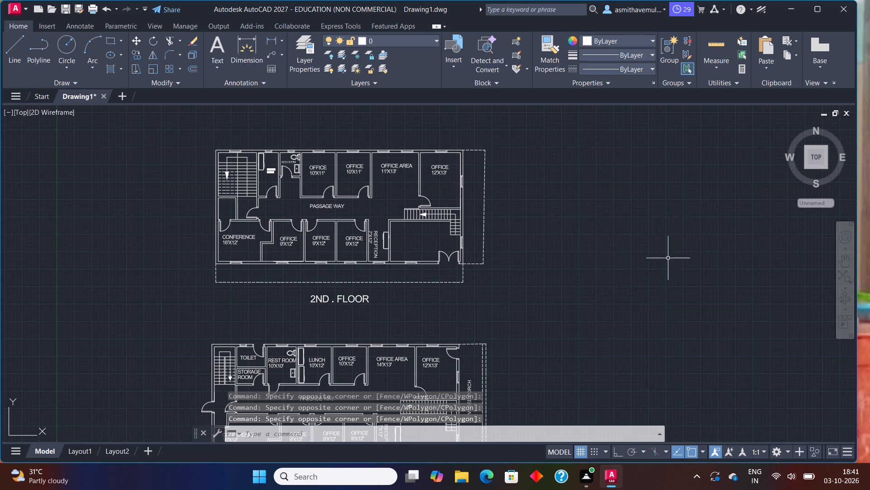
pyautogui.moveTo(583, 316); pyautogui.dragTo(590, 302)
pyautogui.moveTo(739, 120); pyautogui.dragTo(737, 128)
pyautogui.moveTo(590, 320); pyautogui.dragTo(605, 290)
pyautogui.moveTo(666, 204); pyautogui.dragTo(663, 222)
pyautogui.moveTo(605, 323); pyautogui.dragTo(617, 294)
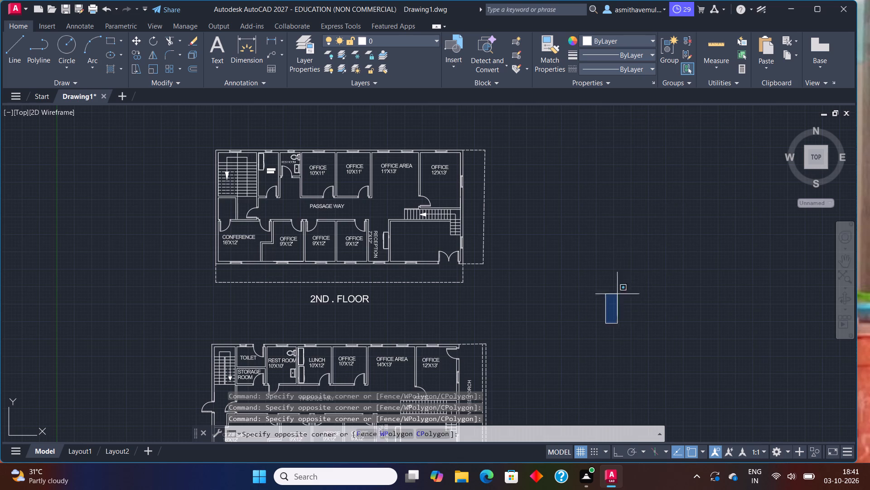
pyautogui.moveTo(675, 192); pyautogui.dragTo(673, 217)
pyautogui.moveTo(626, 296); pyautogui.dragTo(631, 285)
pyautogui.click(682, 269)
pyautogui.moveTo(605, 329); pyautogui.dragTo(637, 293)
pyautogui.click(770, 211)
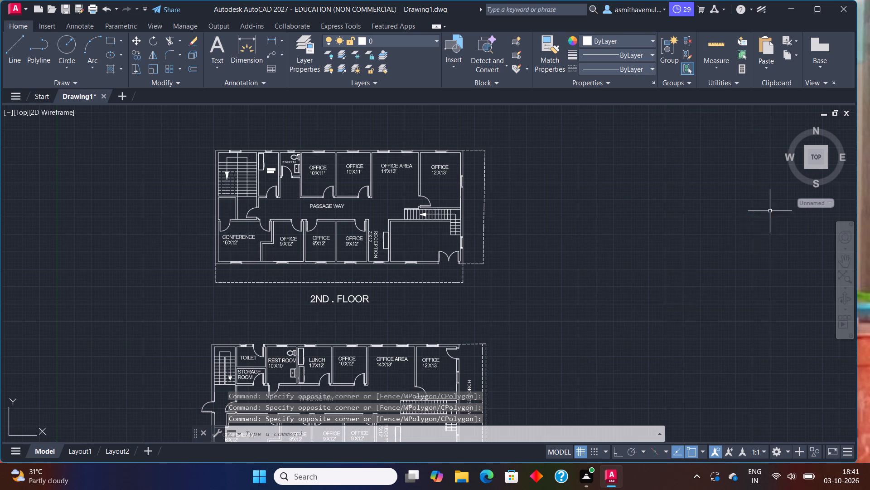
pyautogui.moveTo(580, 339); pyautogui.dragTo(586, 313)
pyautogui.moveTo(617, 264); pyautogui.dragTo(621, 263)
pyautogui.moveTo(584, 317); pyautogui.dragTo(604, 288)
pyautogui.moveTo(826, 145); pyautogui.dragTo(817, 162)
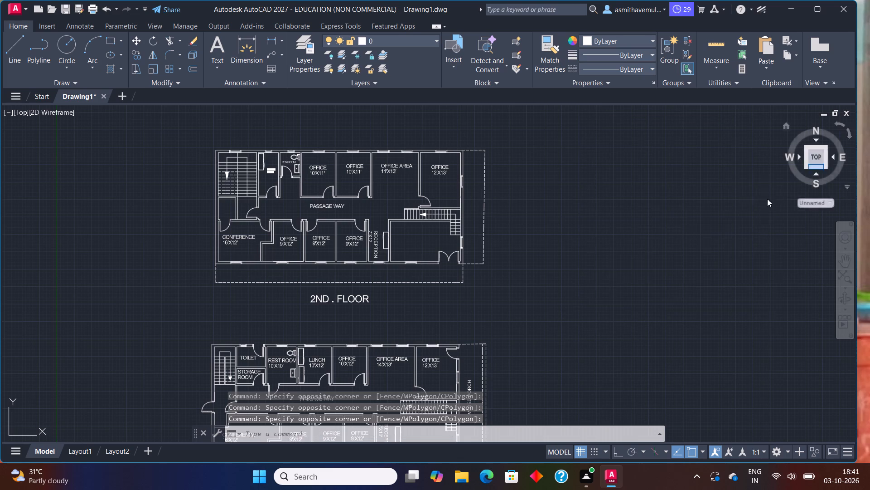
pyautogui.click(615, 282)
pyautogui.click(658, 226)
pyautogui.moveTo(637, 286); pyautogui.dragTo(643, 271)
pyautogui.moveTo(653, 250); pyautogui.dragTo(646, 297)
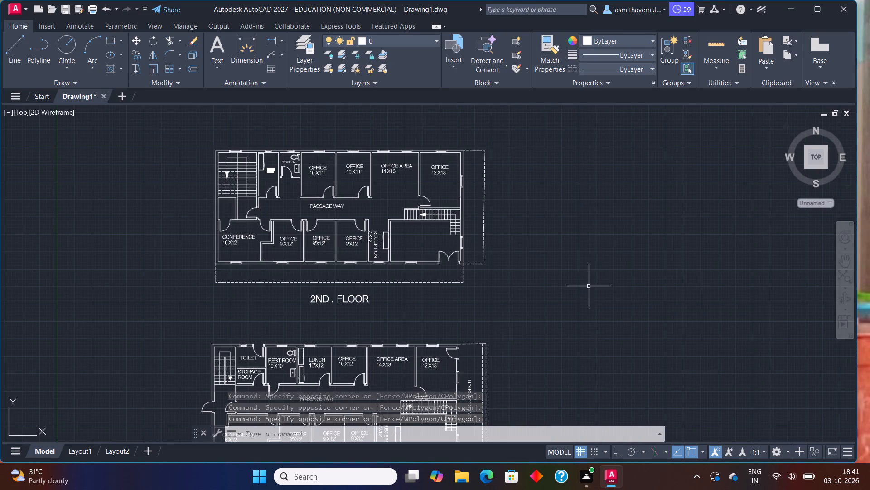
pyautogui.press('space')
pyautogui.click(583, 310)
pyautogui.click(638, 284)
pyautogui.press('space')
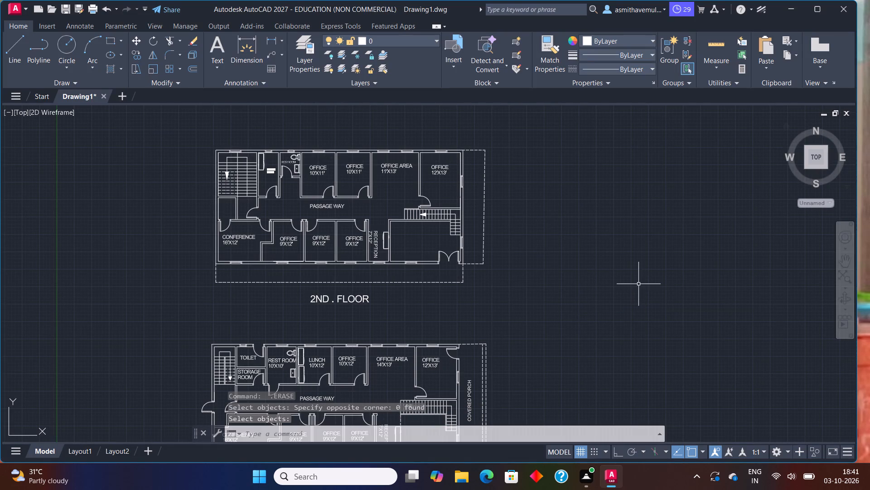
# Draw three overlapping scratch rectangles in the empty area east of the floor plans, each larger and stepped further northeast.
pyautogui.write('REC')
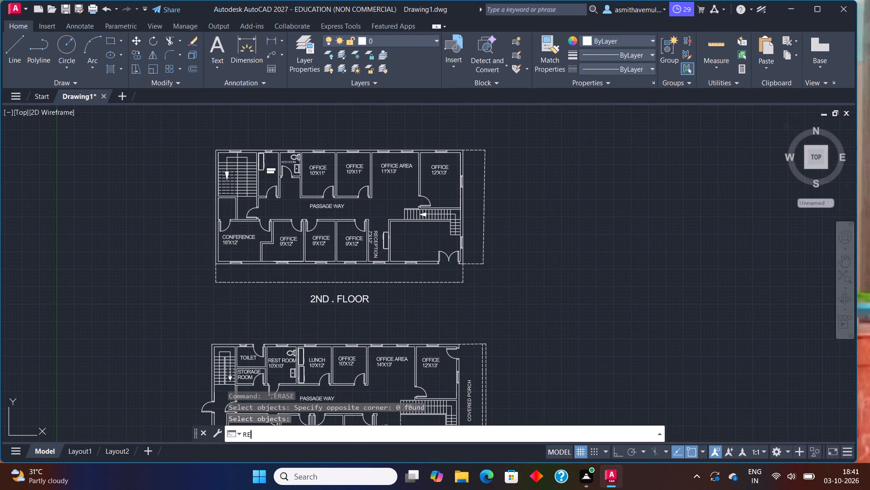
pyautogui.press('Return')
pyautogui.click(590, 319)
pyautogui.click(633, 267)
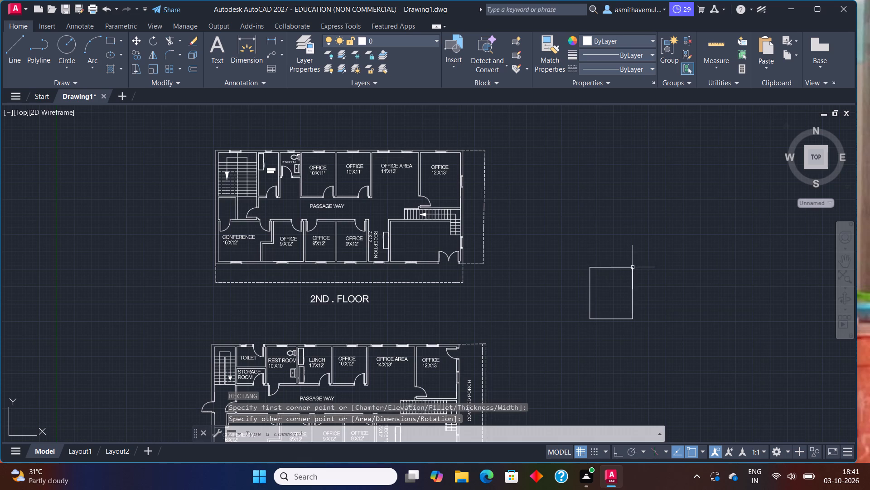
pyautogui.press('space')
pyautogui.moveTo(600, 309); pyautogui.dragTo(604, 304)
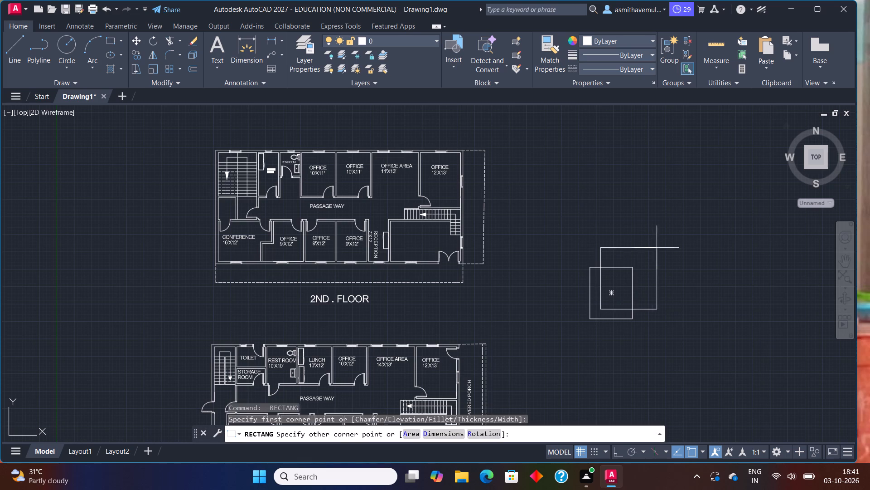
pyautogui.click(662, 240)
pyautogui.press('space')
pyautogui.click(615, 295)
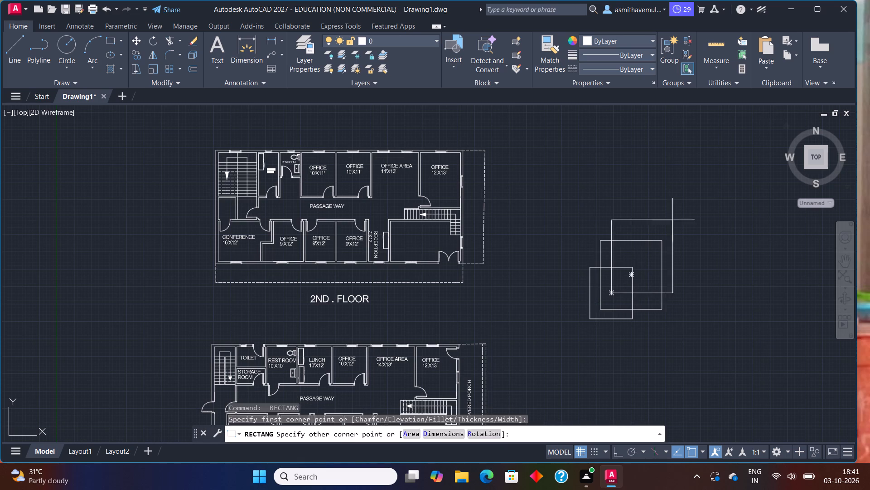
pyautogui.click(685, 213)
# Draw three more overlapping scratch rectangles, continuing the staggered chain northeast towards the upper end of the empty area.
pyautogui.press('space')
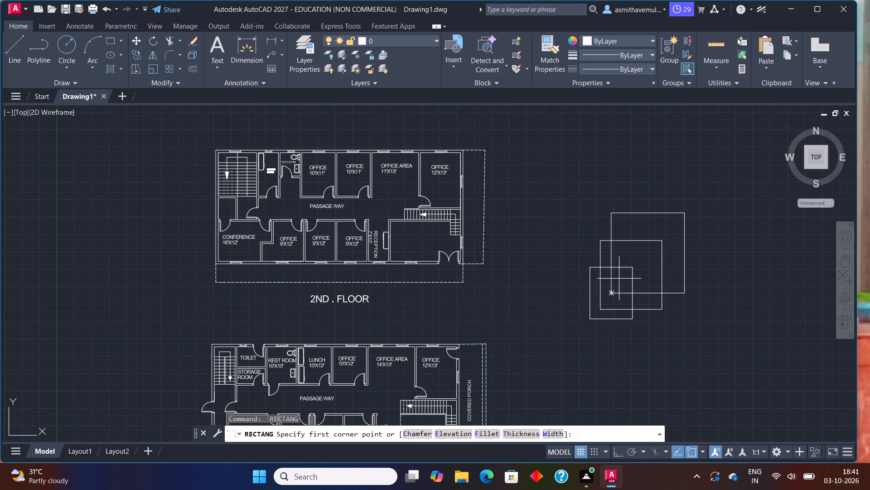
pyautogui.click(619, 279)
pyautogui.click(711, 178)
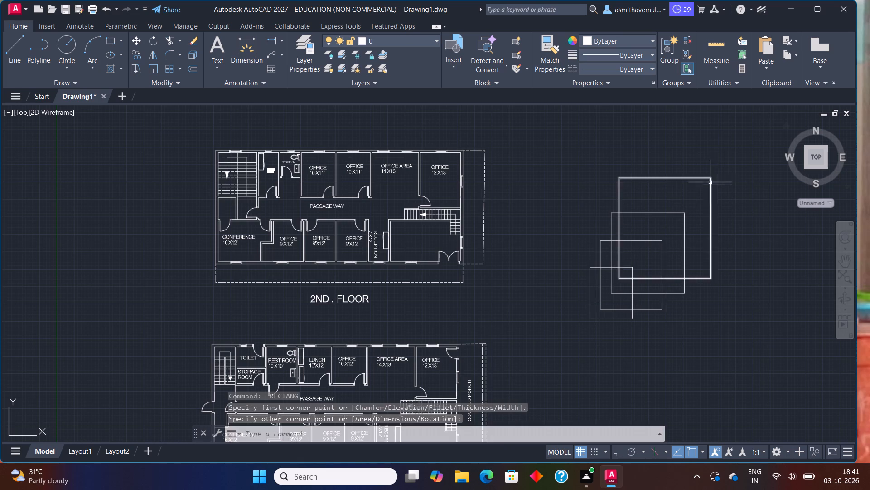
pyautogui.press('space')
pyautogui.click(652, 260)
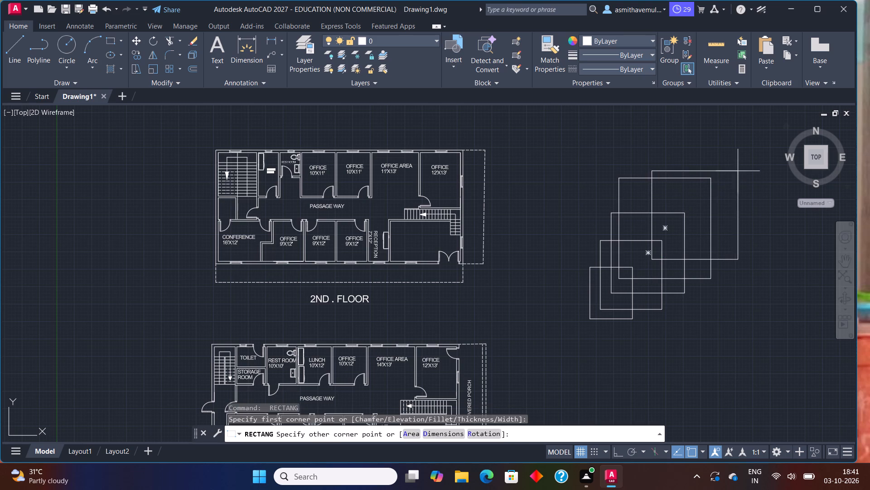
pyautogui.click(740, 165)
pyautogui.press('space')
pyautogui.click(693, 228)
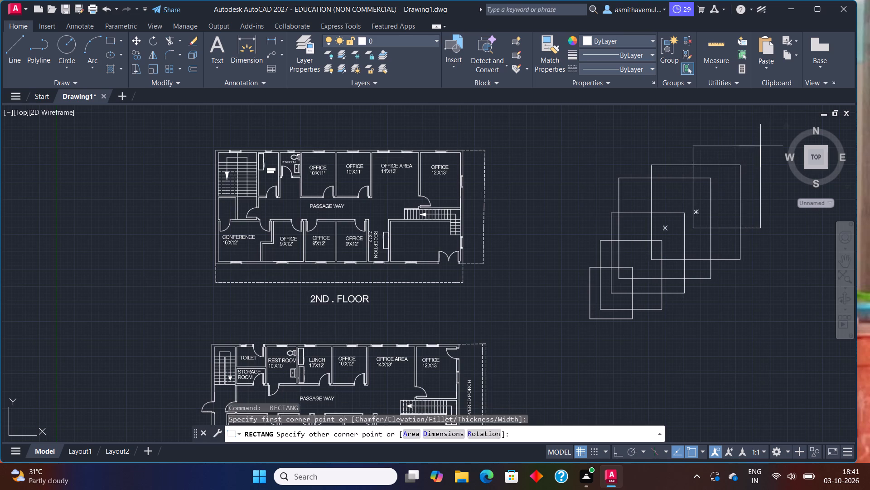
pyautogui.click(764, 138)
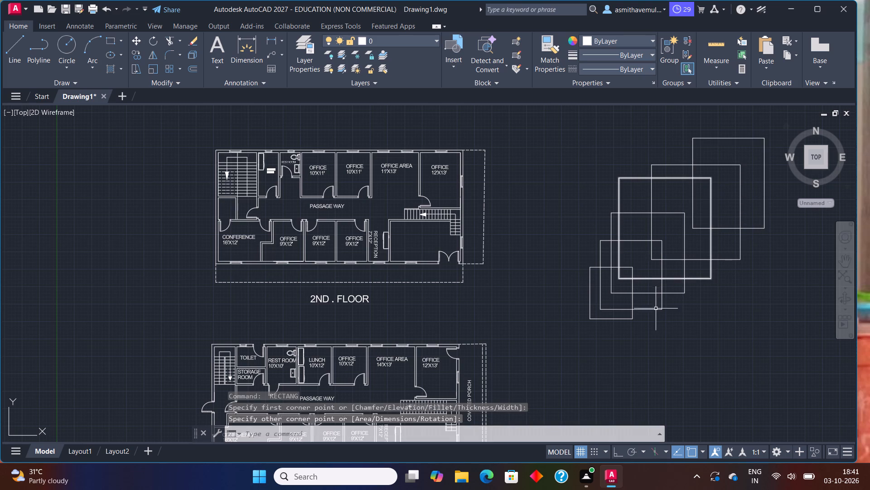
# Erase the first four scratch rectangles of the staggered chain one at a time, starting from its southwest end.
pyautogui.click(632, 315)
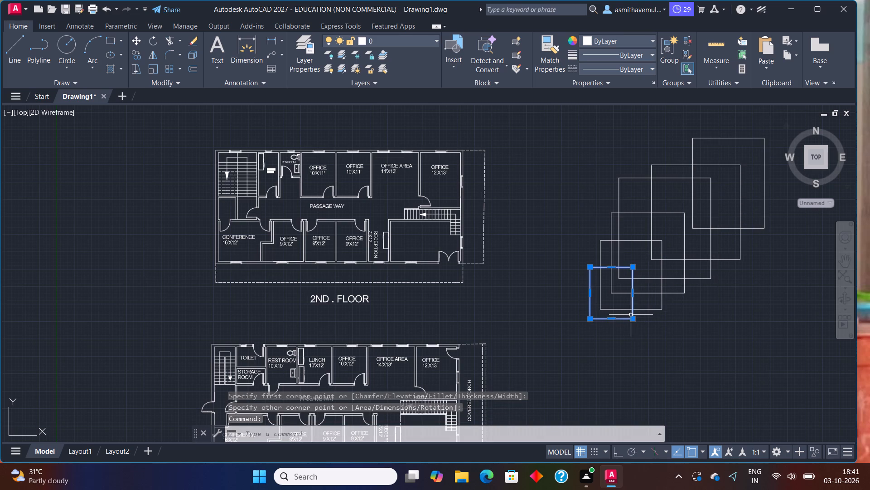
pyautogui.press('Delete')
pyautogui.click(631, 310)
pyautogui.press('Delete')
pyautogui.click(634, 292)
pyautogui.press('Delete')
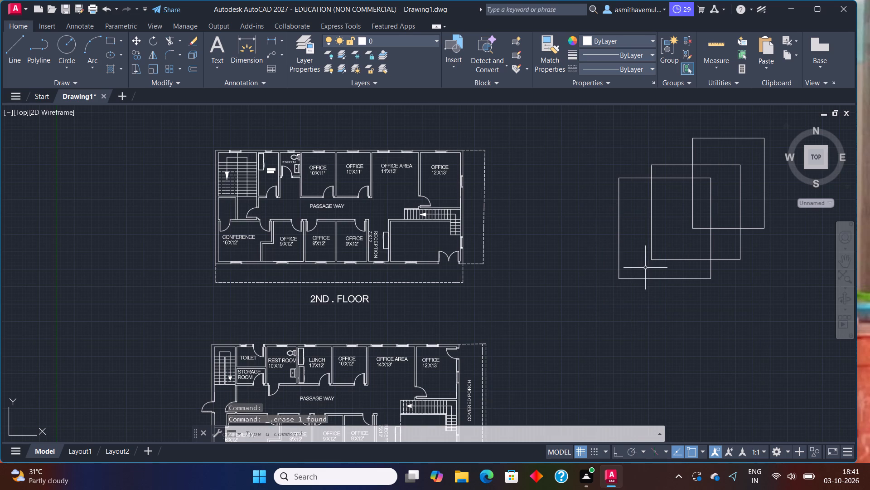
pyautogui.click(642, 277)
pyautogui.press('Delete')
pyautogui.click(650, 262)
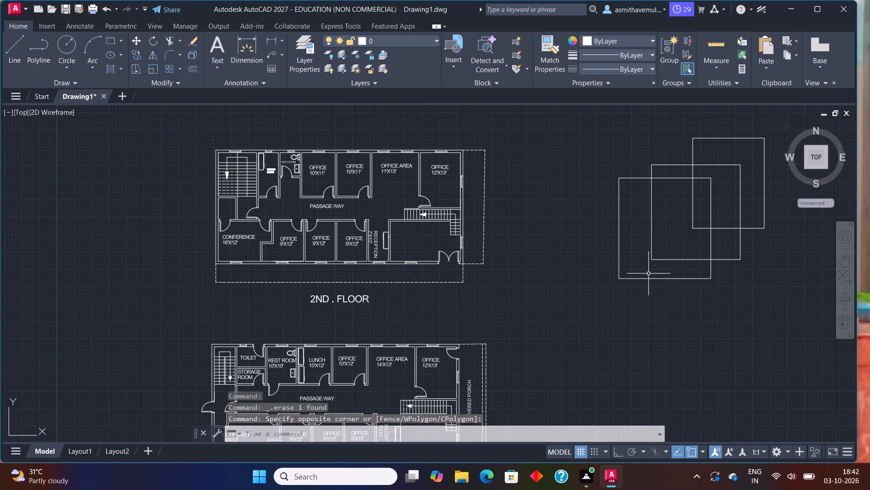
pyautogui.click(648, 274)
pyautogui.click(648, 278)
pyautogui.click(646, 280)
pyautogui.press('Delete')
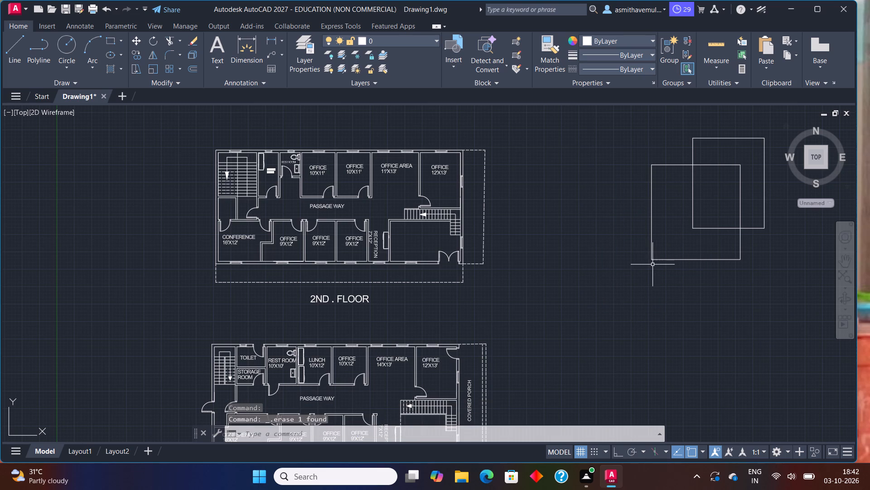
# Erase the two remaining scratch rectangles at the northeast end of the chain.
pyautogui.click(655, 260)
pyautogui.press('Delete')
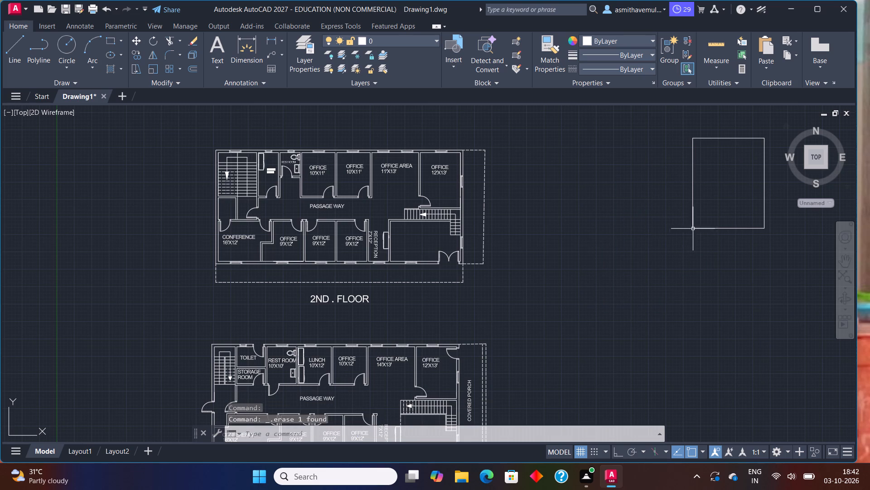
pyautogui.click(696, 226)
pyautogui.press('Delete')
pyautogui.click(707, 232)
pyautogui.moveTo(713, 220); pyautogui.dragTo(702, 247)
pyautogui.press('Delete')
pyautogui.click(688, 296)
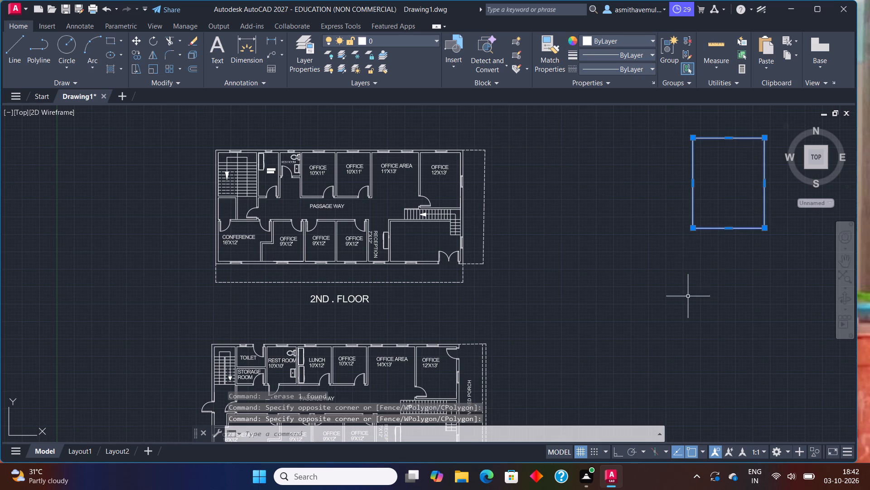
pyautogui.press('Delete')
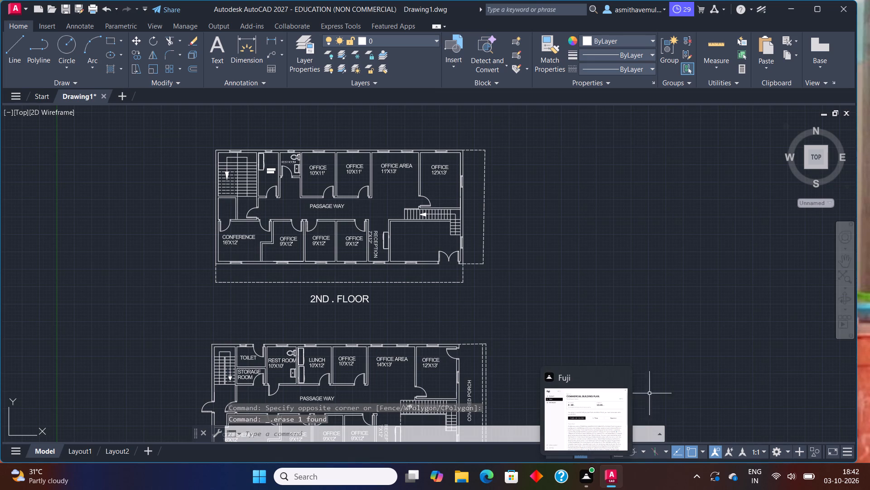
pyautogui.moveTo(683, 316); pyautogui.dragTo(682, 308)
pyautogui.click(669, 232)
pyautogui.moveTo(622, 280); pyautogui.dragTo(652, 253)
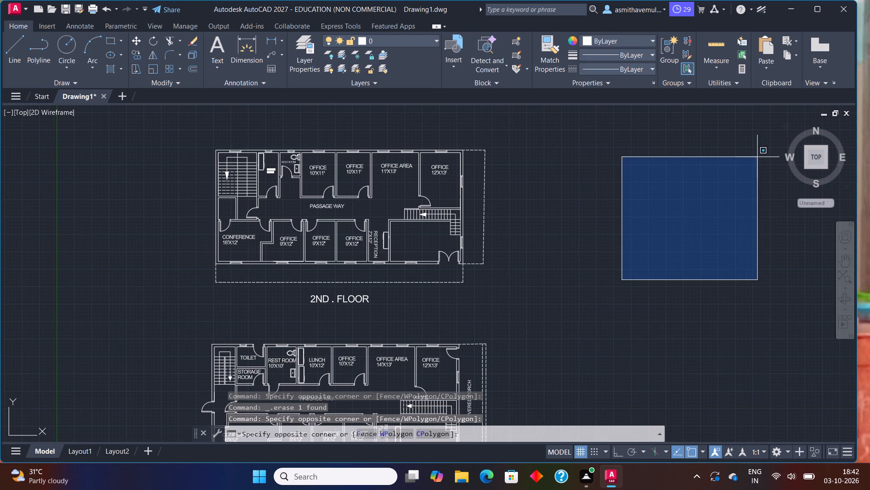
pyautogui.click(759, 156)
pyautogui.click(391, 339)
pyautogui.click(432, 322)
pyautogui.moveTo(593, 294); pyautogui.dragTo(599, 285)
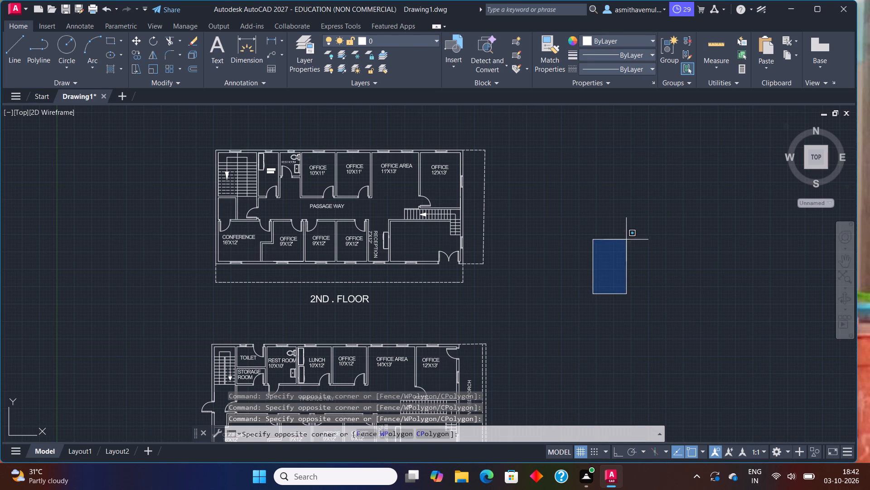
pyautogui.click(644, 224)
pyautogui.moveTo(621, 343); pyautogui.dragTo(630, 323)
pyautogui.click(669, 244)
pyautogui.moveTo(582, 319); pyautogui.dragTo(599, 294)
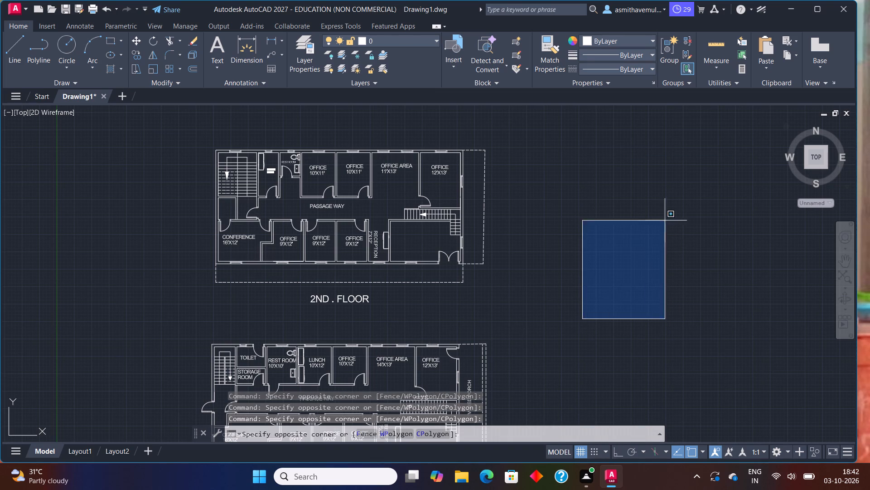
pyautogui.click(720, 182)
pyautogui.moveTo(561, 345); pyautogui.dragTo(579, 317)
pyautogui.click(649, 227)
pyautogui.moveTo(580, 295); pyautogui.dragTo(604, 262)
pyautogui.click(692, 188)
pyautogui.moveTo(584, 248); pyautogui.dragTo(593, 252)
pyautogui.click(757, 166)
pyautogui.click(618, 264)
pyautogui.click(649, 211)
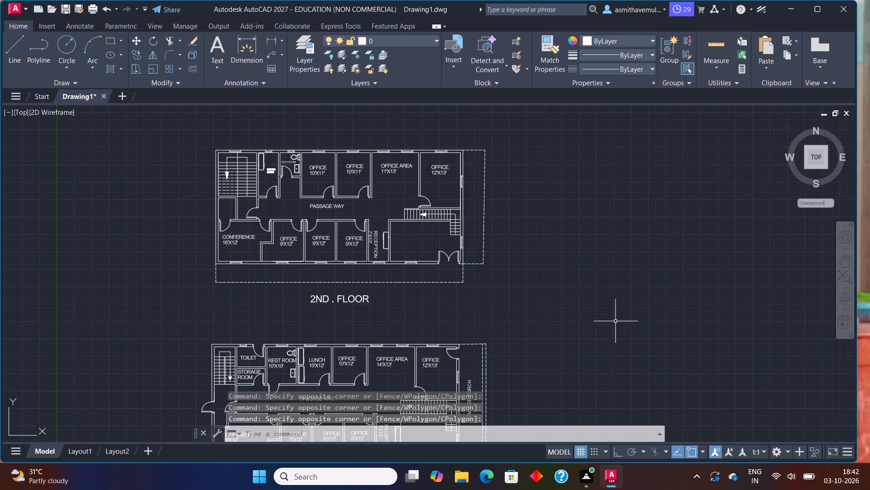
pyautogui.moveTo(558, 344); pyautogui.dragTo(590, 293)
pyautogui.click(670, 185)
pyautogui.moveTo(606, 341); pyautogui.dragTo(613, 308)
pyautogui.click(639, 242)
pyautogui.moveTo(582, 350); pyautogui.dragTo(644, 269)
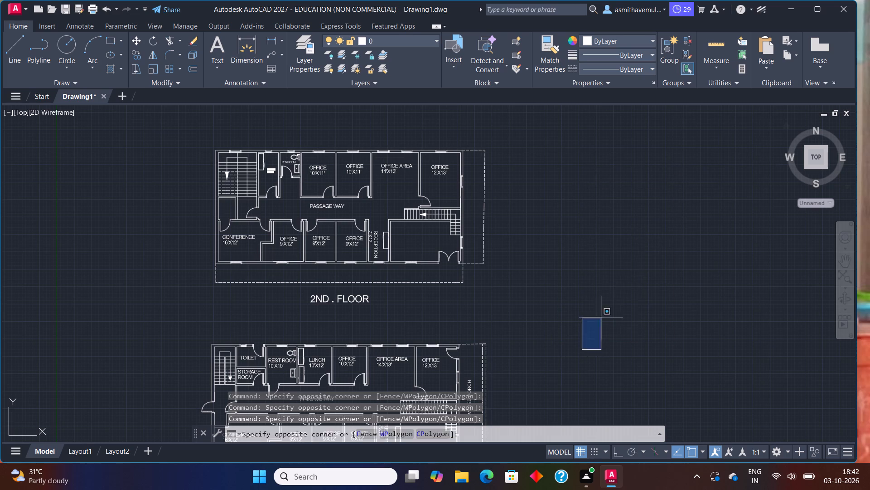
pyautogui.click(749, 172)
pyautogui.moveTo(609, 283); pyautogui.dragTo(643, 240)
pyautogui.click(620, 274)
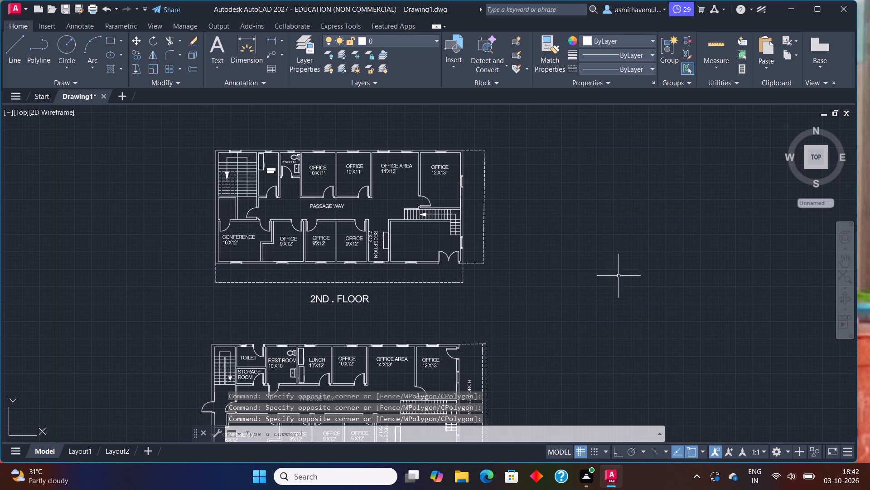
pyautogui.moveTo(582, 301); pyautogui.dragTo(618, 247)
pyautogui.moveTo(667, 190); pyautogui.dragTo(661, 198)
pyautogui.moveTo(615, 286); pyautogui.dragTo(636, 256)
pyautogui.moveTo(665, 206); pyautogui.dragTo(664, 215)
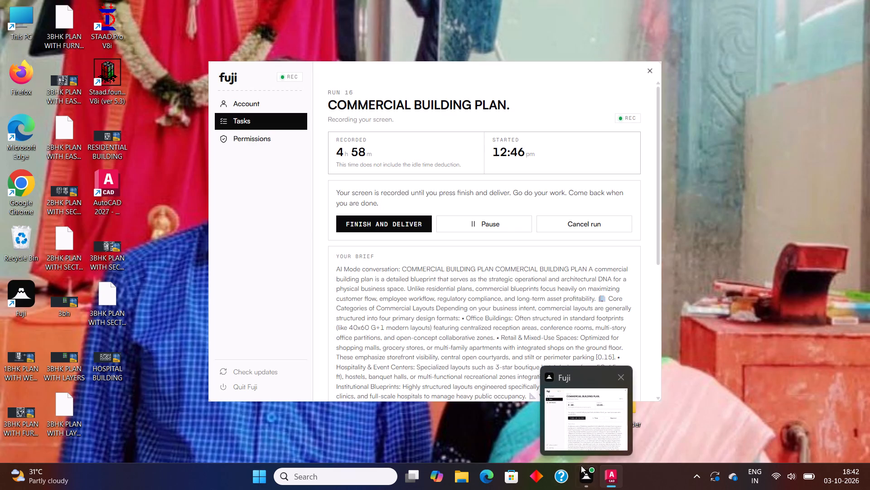
# Draw three large overlapping scratch rectangles in the empty area east of the floor plans, the first reaching furthest south.
pyautogui.write('RE')
pyautogui.press('c')
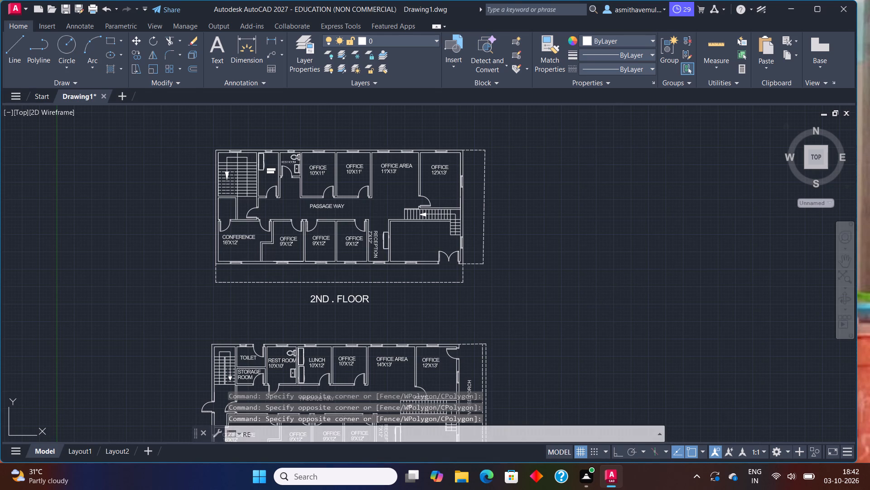
pyautogui.press('Return')
pyautogui.moveTo(545, 377); pyautogui.dragTo(570, 348)
pyautogui.click(659, 240)
pyautogui.press('space')
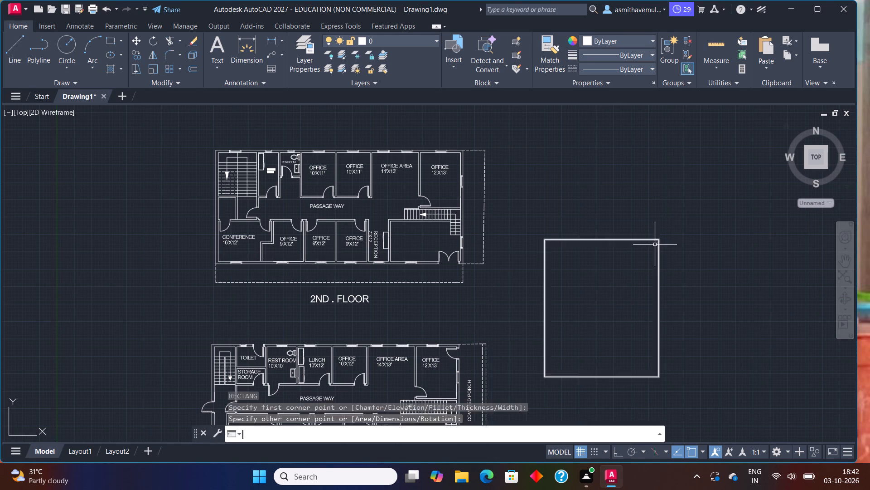
pyautogui.moveTo(567, 328); pyautogui.dragTo(578, 318)
pyautogui.click(663, 240)
pyautogui.press('space')
pyautogui.click(610, 322)
pyautogui.click(700, 216)
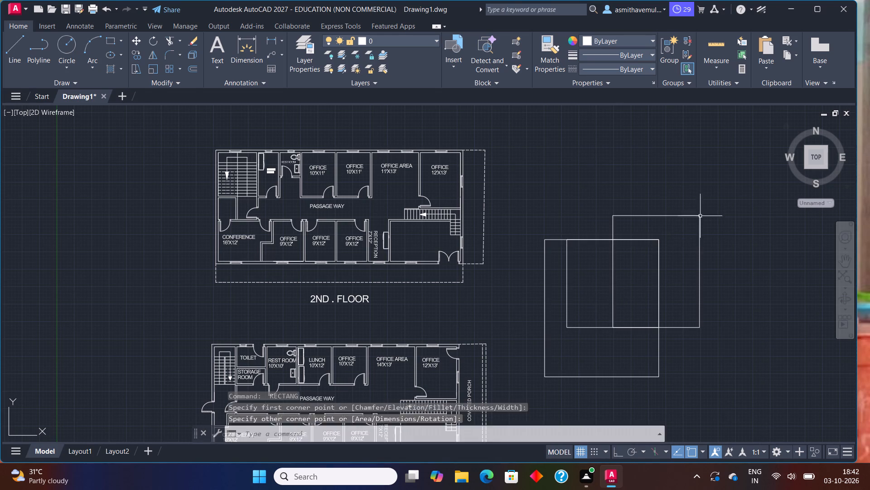
# Draw three more overlapping rectangles over the eastern part of the scratch group, including a small flat one and a small squarish one.
pyautogui.press('space')
pyautogui.moveTo(614, 315); pyautogui.dragTo(632, 297)
pyautogui.click(710, 230)
pyautogui.press('space')
pyautogui.moveTo(654, 297); pyautogui.dragTo(656, 297)
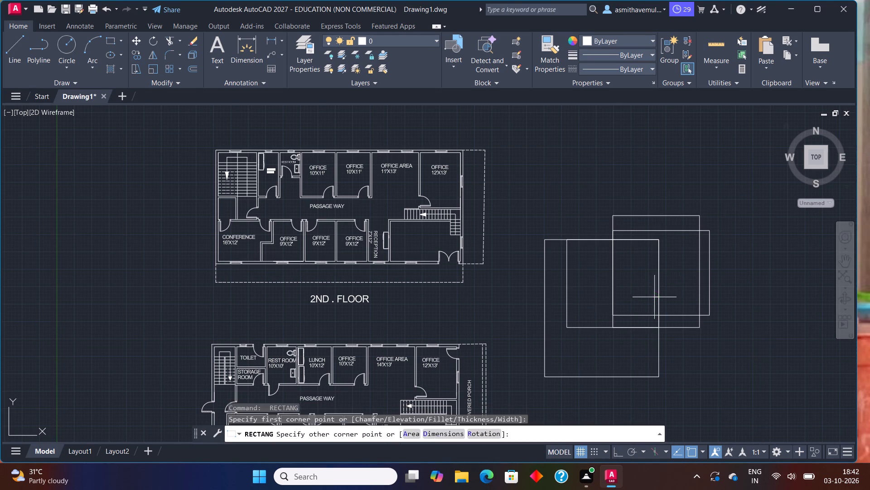
pyautogui.moveTo(656, 297); pyautogui.dragTo(658, 293)
pyautogui.press('space')
pyautogui.click(698, 276)
pyautogui.click(633, 290)
pyautogui.press('space')
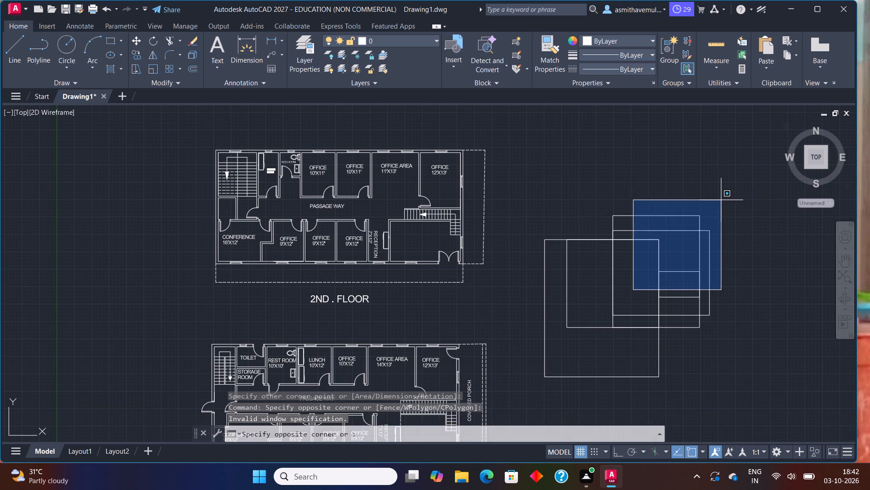
pyautogui.click(721, 200)
pyautogui.press('space')
pyautogui.moveTo(640, 275); pyautogui.dragTo(675, 242)
pyautogui.click(701, 213)
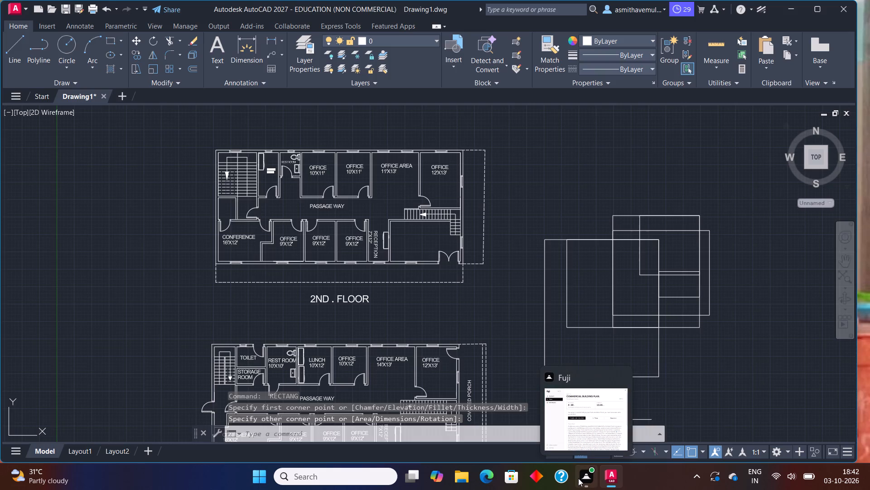
# Draw four more large overlapping rectangles across the scratch group, extending it northward.
pyautogui.press('space')
pyautogui.moveTo(641, 302); pyautogui.dragTo(652, 282)
pyautogui.click(728, 182)
pyautogui.press('space')
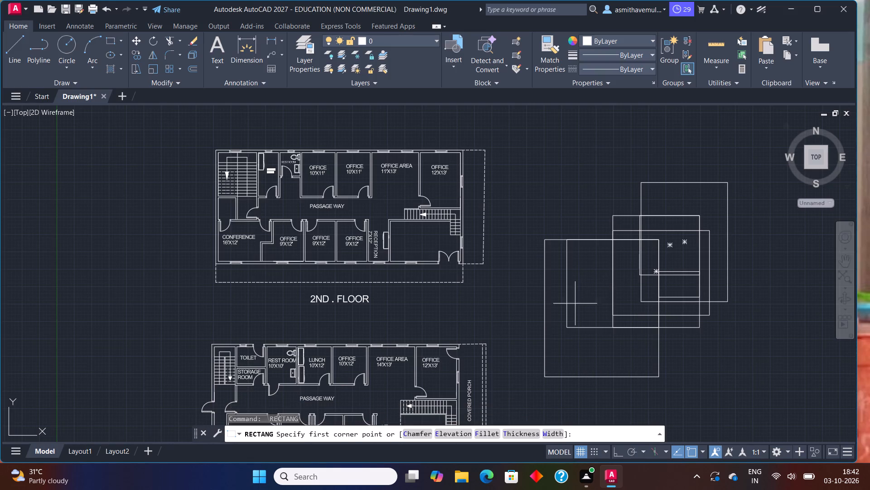
pyautogui.moveTo(575, 304); pyautogui.dragTo(582, 295)
pyautogui.press('space')
pyautogui.click(742, 150)
pyautogui.press('space')
pyautogui.moveTo(609, 289); pyautogui.dragTo(630, 255)
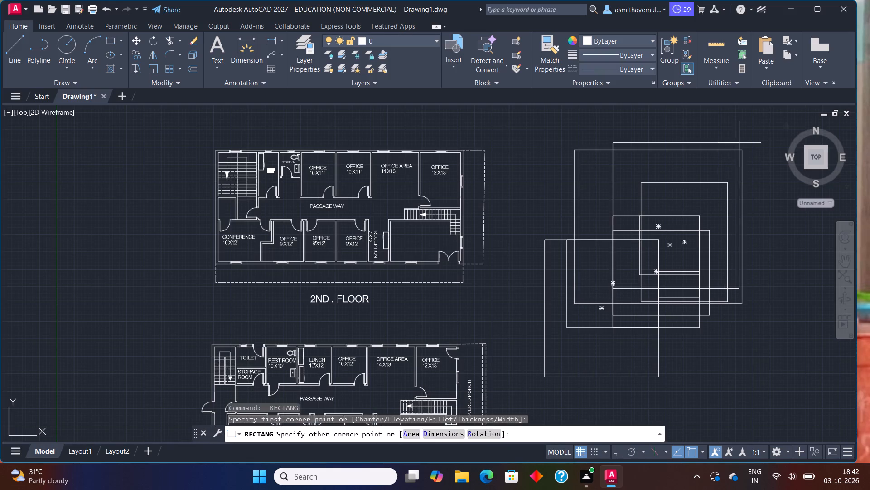
pyautogui.click(739, 143)
pyautogui.press('space')
pyautogui.moveTo(570, 284); pyautogui.dragTo(576, 279)
pyautogui.press('space')
pyautogui.click(702, 181)
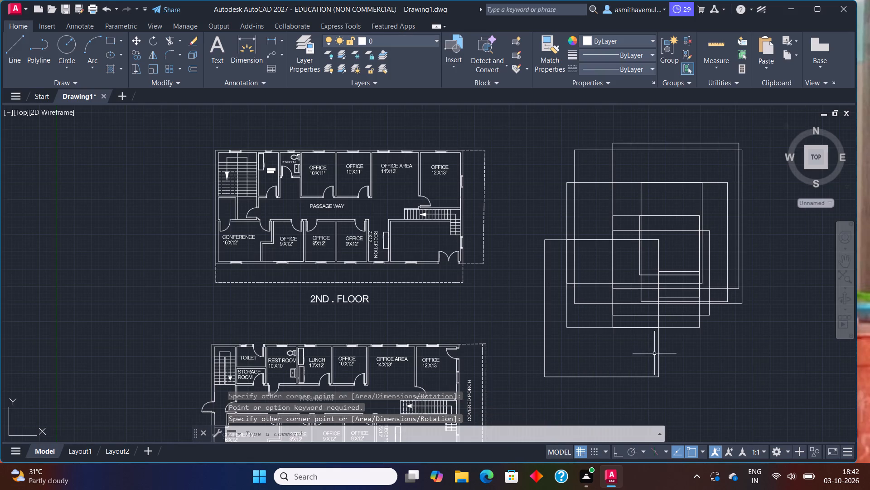
# Erase the five scratch rectangles east of the floor plans that reach furthest south, starting with the southwesternmost one.
pyautogui.moveTo(714, 361); pyautogui.dragTo(633, 369)
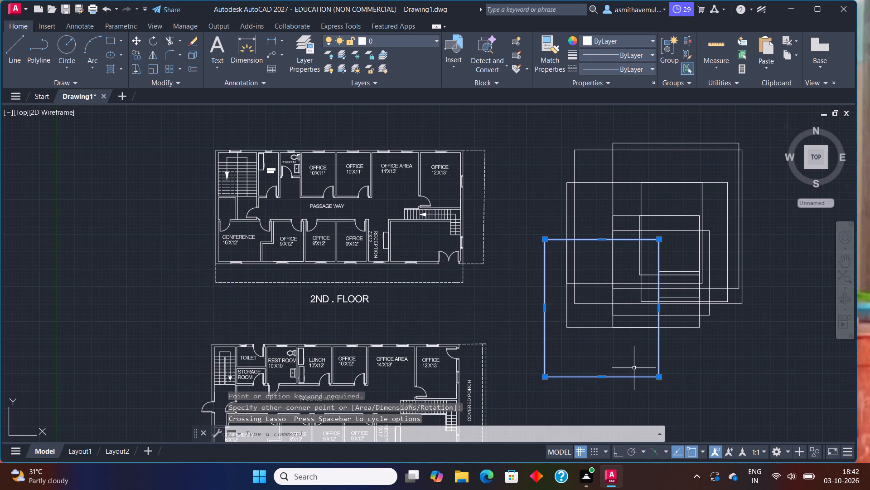
pyautogui.press('Delete')
pyautogui.click(652, 325)
pyautogui.moveTo(652, 325); pyautogui.dragTo(648, 334)
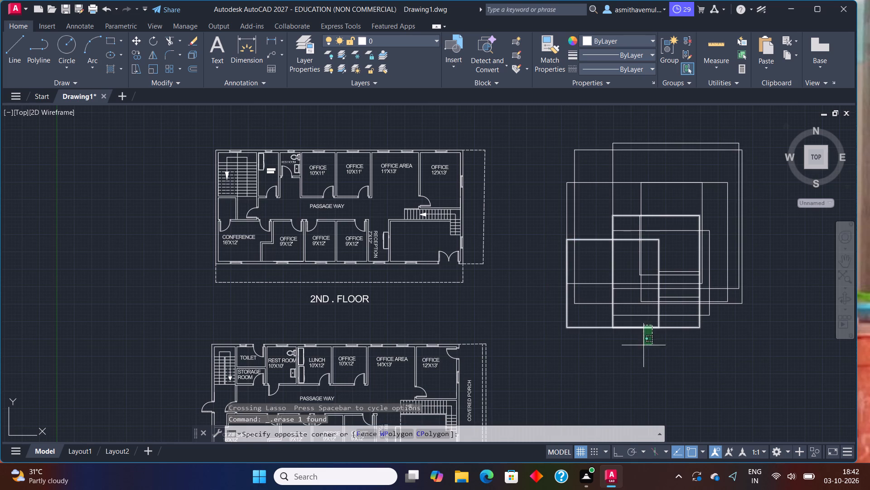
pyautogui.click(644, 337)
pyautogui.press('Delete')
pyautogui.click(654, 316)
pyautogui.press('Delete')
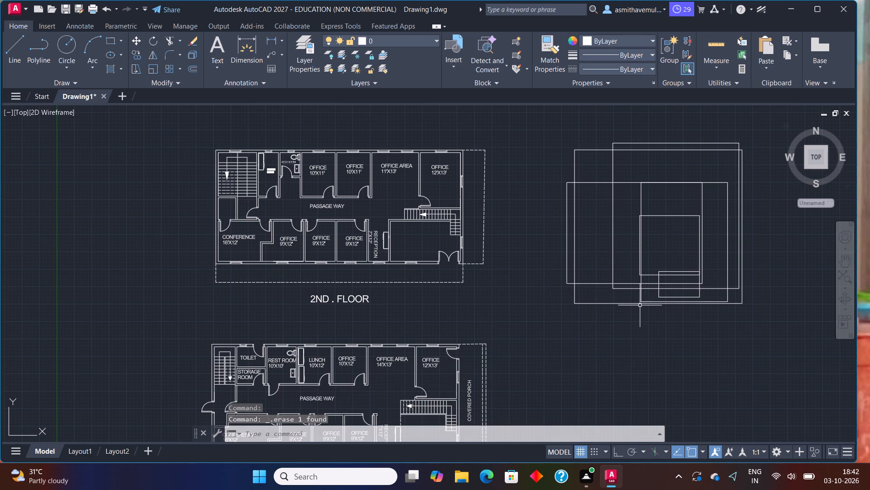
pyautogui.click(640, 303)
pyautogui.press('Delete')
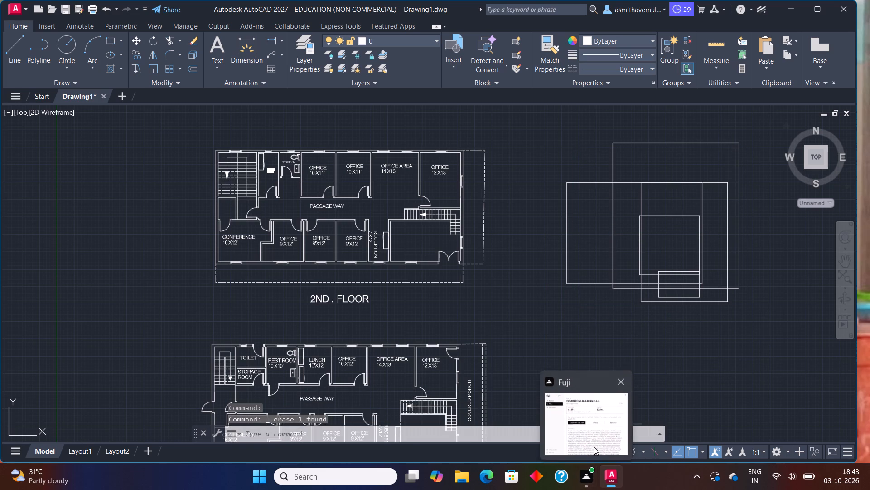
# Erase the five remaining scratch rectangles east of the floor plans, finishing with the two small ones at the centre of the group.
pyautogui.click(668, 287)
pyautogui.press('Delete')
pyautogui.click(673, 283)
pyautogui.press('Delete')
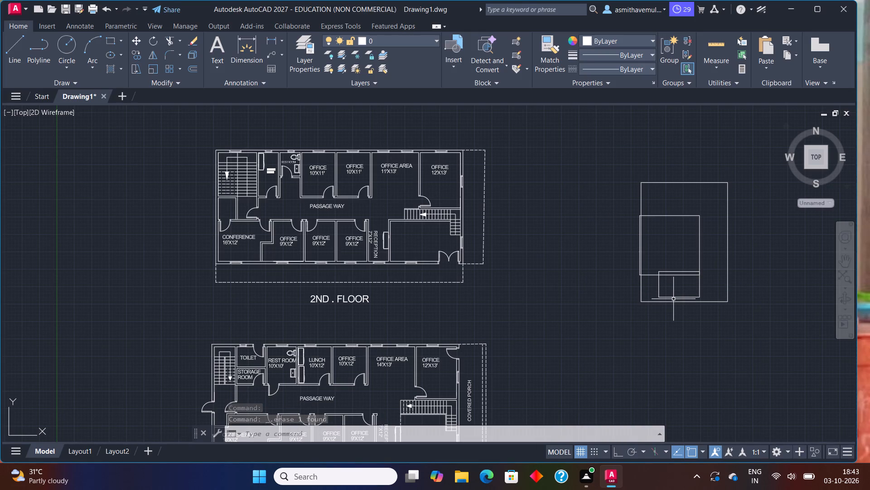
pyautogui.click(672, 300)
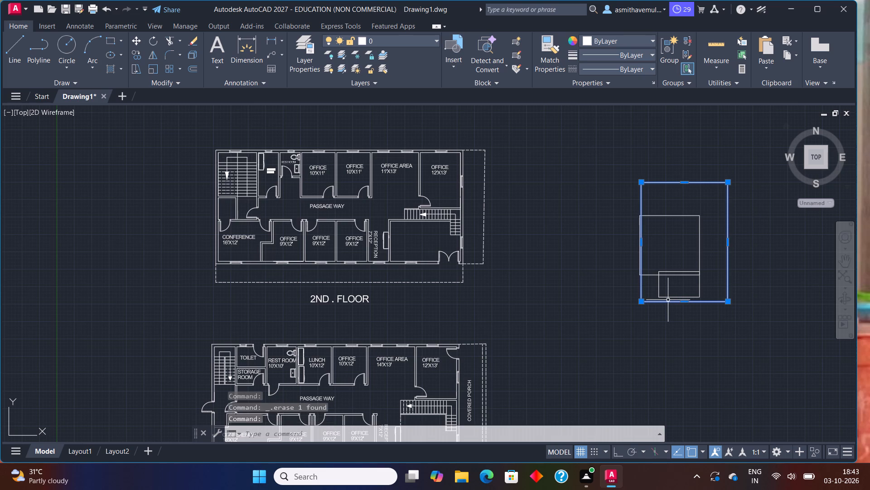
pyautogui.press('Delete')
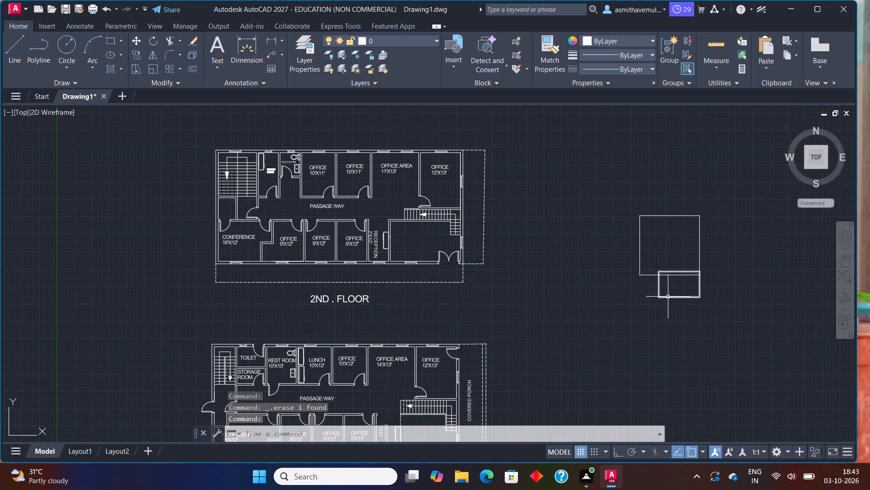
pyautogui.click(668, 297)
pyautogui.press('Delete')
pyautogui.click(667, 274)
pyautogui.press('Delete')
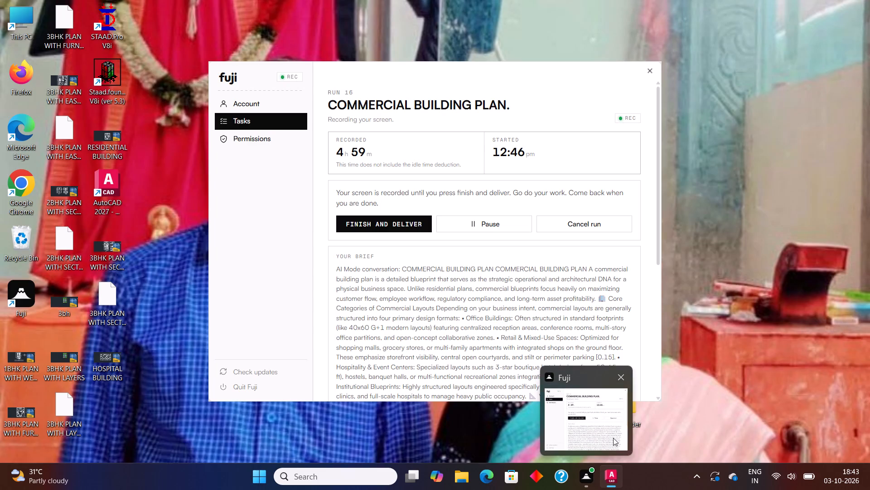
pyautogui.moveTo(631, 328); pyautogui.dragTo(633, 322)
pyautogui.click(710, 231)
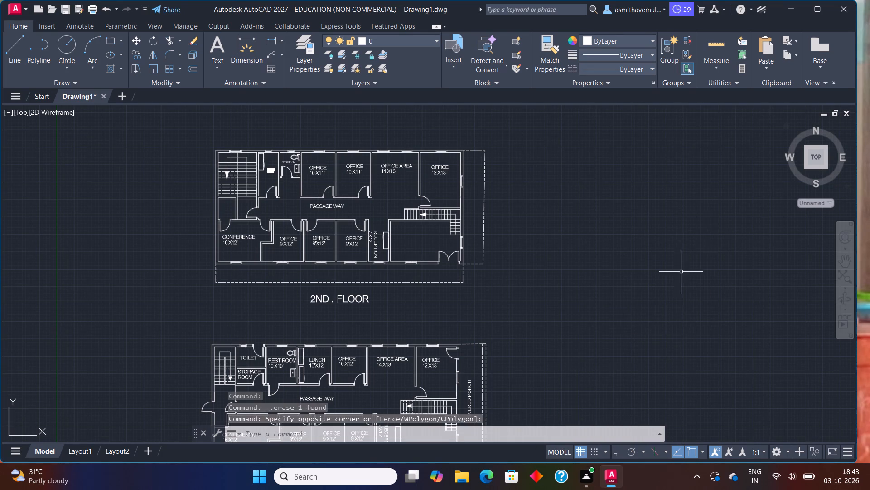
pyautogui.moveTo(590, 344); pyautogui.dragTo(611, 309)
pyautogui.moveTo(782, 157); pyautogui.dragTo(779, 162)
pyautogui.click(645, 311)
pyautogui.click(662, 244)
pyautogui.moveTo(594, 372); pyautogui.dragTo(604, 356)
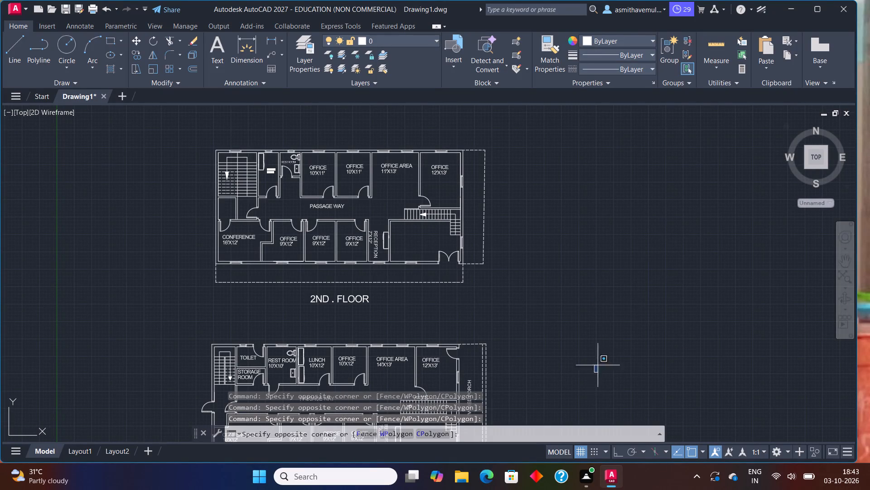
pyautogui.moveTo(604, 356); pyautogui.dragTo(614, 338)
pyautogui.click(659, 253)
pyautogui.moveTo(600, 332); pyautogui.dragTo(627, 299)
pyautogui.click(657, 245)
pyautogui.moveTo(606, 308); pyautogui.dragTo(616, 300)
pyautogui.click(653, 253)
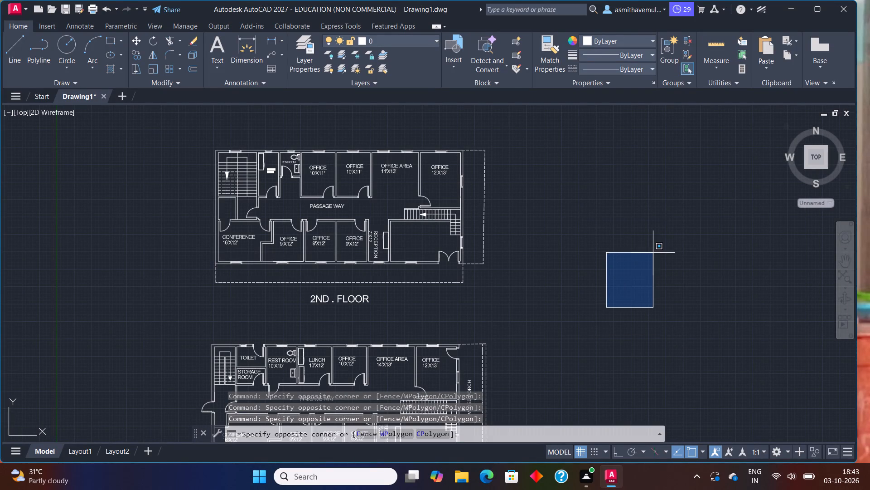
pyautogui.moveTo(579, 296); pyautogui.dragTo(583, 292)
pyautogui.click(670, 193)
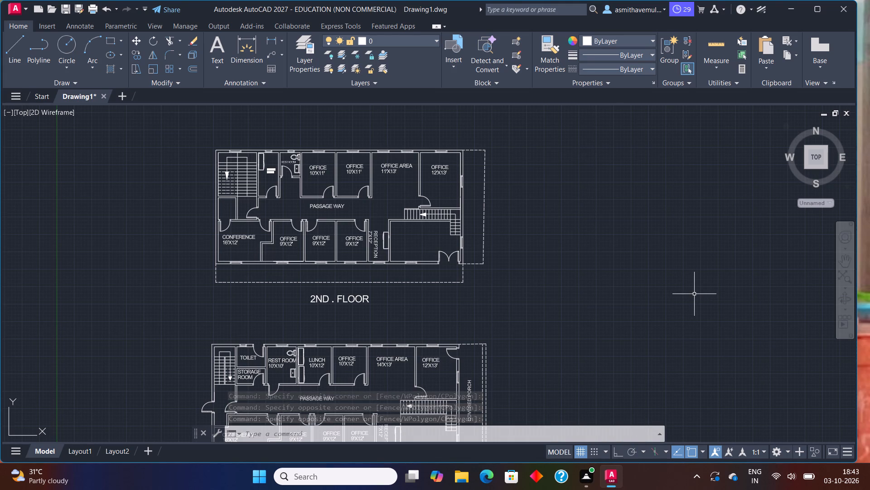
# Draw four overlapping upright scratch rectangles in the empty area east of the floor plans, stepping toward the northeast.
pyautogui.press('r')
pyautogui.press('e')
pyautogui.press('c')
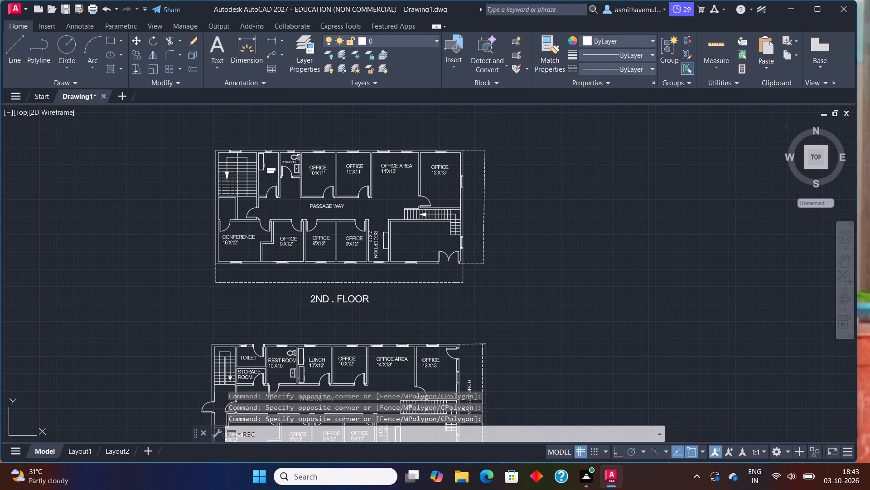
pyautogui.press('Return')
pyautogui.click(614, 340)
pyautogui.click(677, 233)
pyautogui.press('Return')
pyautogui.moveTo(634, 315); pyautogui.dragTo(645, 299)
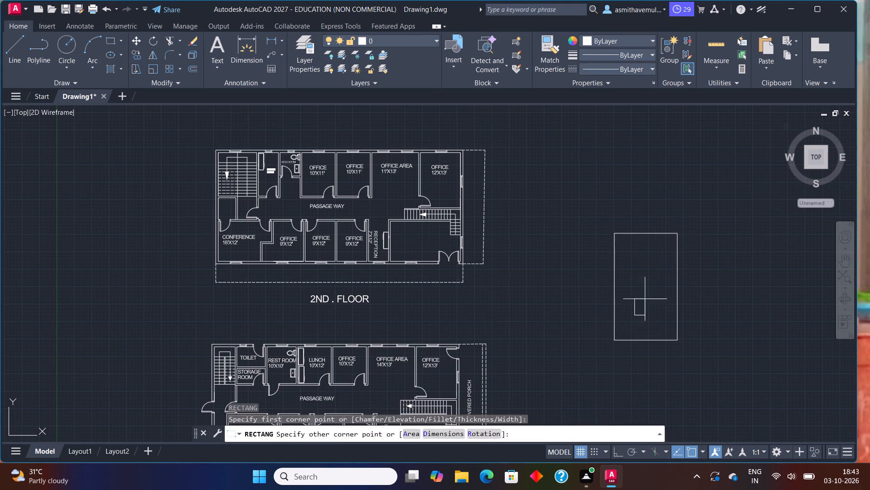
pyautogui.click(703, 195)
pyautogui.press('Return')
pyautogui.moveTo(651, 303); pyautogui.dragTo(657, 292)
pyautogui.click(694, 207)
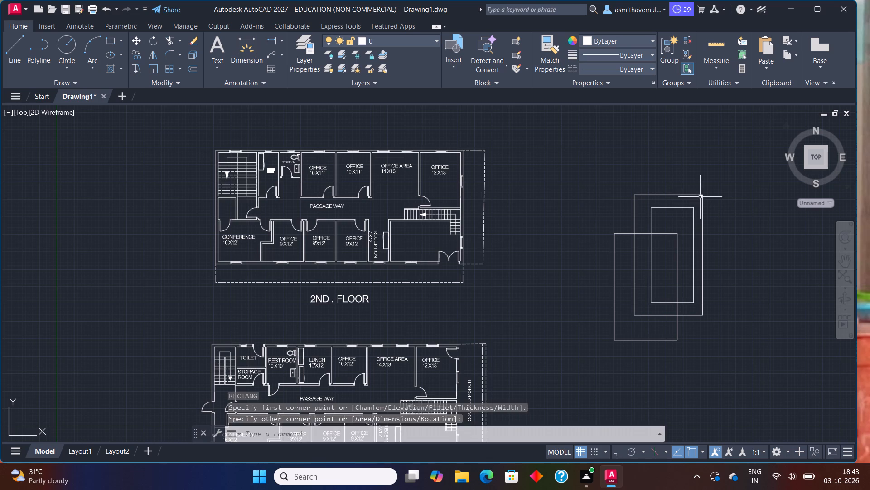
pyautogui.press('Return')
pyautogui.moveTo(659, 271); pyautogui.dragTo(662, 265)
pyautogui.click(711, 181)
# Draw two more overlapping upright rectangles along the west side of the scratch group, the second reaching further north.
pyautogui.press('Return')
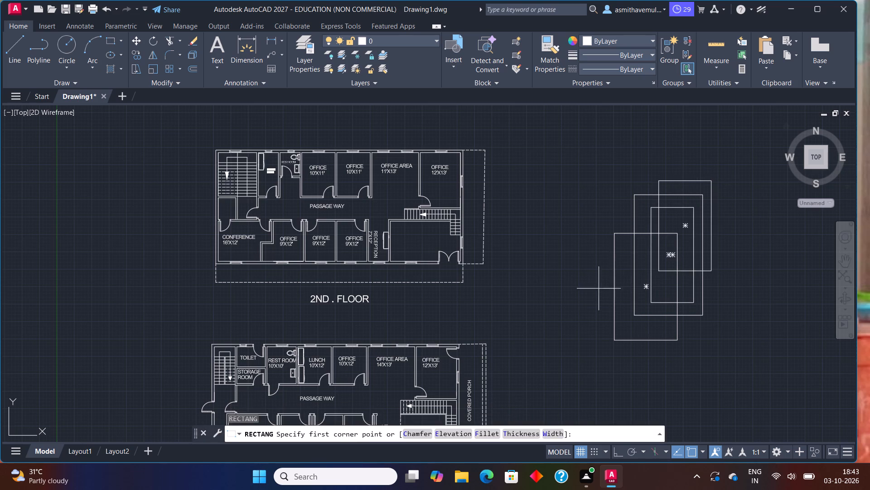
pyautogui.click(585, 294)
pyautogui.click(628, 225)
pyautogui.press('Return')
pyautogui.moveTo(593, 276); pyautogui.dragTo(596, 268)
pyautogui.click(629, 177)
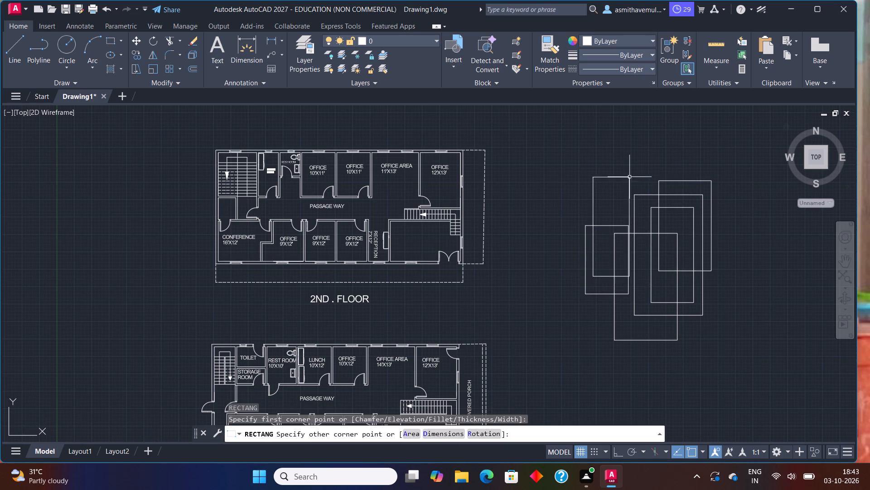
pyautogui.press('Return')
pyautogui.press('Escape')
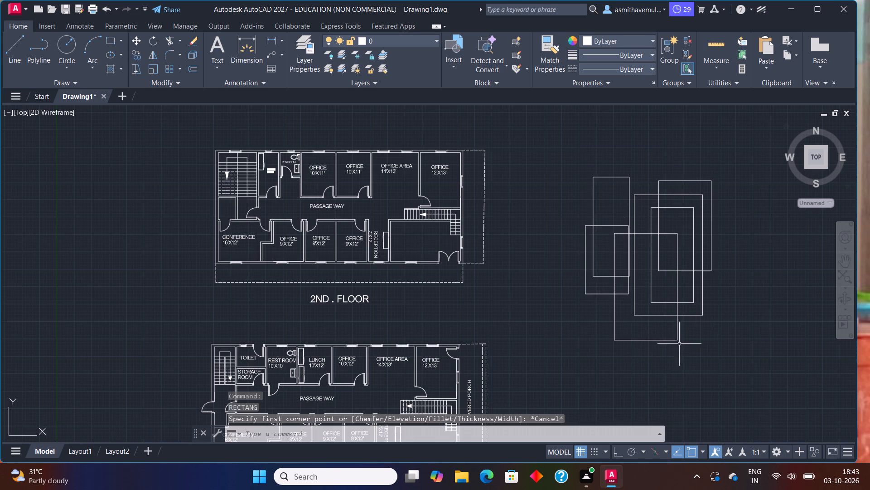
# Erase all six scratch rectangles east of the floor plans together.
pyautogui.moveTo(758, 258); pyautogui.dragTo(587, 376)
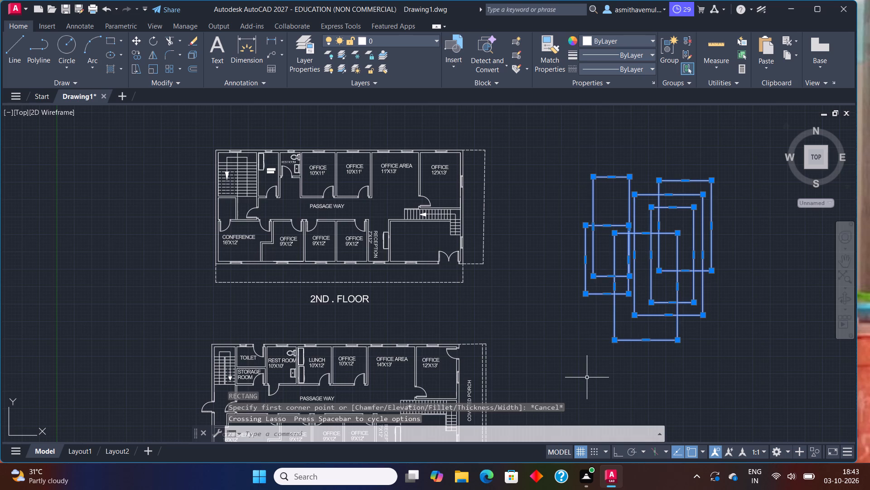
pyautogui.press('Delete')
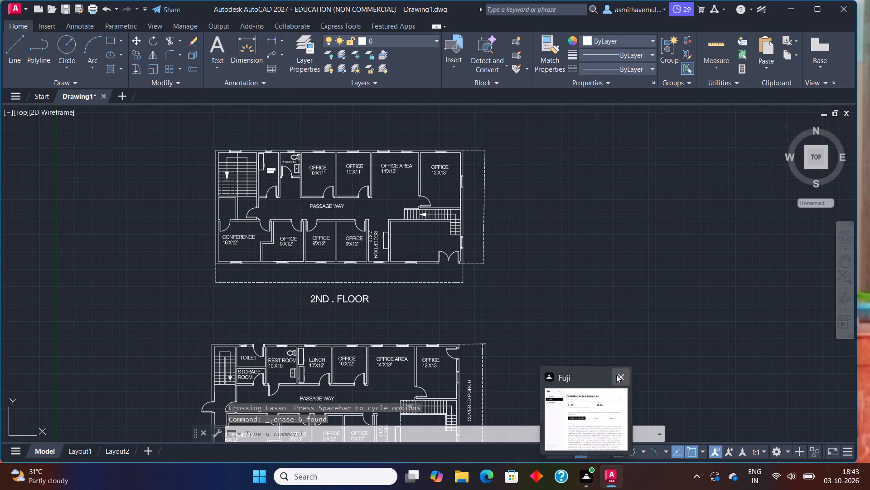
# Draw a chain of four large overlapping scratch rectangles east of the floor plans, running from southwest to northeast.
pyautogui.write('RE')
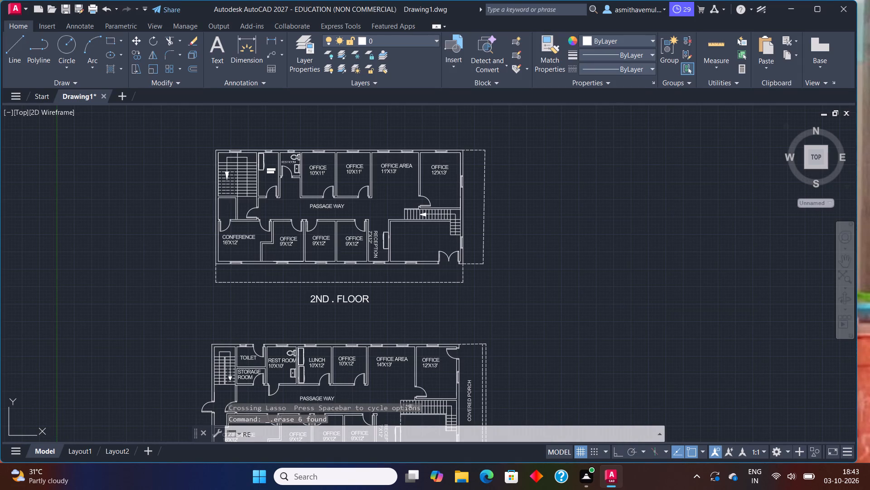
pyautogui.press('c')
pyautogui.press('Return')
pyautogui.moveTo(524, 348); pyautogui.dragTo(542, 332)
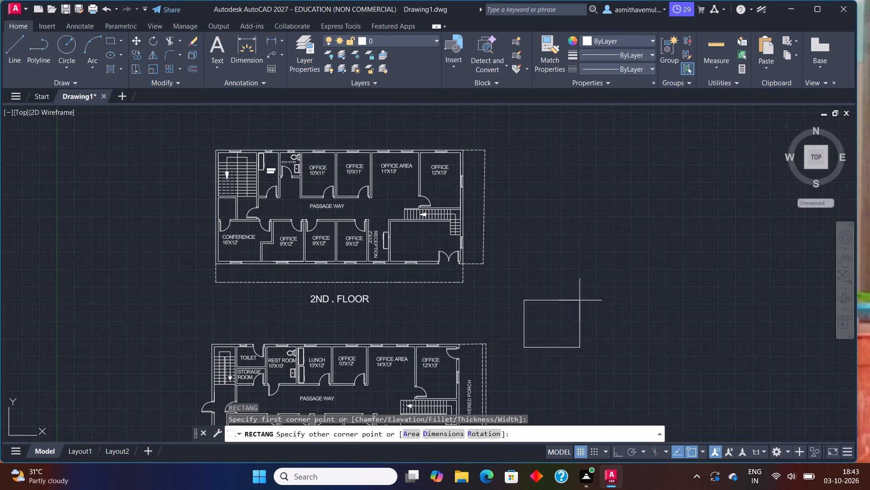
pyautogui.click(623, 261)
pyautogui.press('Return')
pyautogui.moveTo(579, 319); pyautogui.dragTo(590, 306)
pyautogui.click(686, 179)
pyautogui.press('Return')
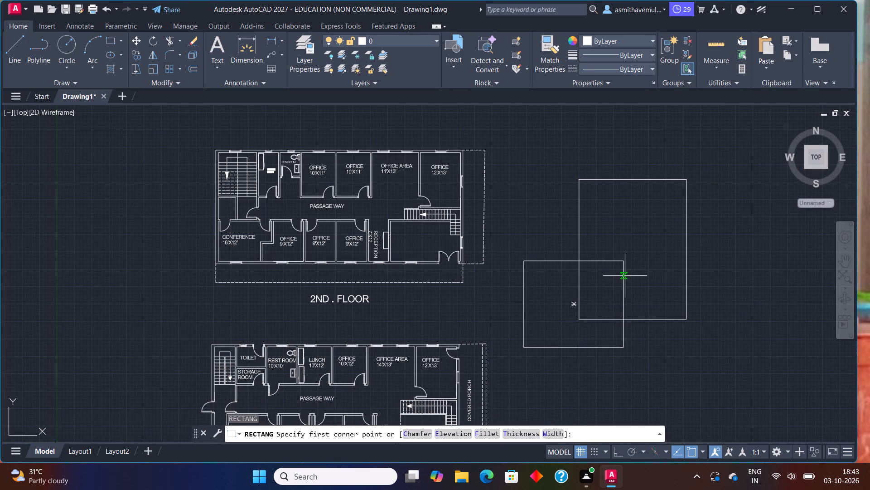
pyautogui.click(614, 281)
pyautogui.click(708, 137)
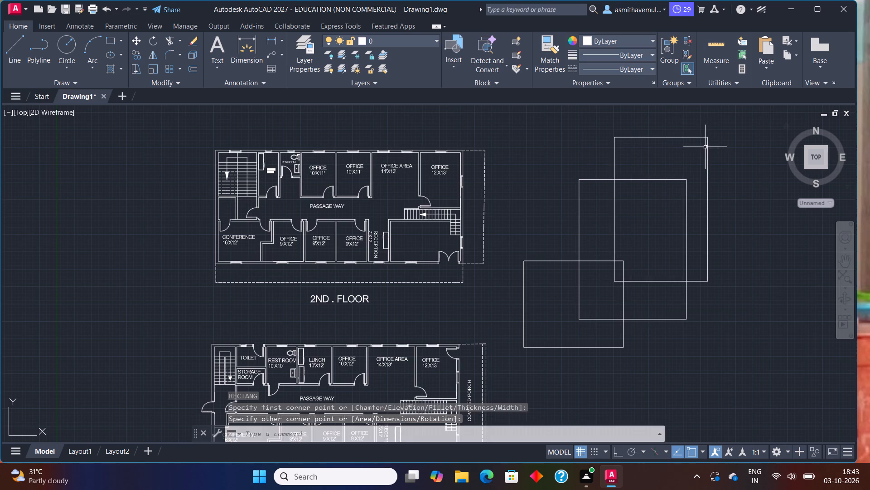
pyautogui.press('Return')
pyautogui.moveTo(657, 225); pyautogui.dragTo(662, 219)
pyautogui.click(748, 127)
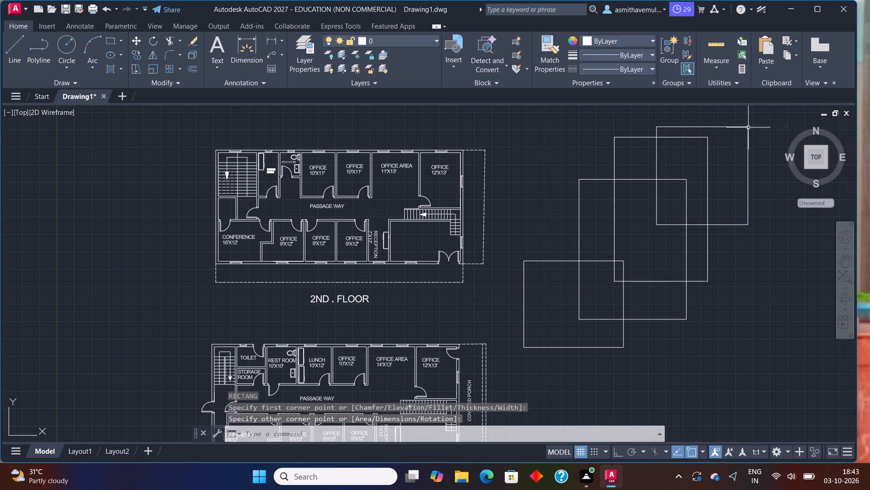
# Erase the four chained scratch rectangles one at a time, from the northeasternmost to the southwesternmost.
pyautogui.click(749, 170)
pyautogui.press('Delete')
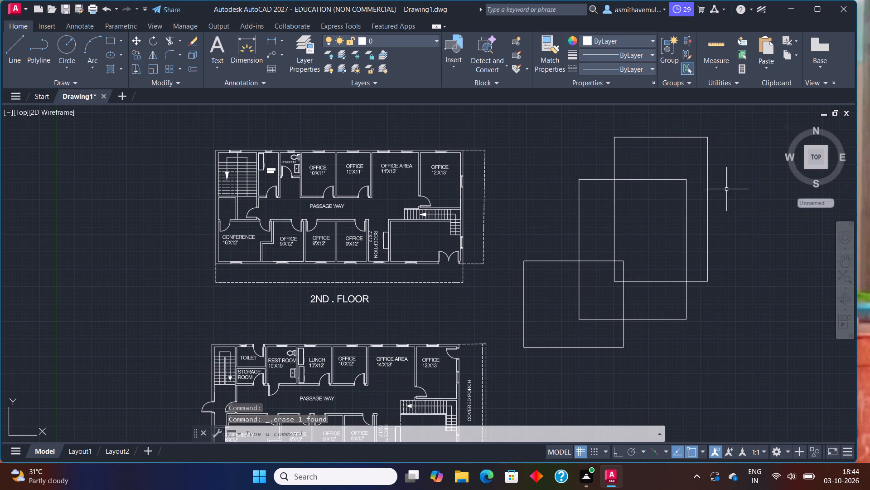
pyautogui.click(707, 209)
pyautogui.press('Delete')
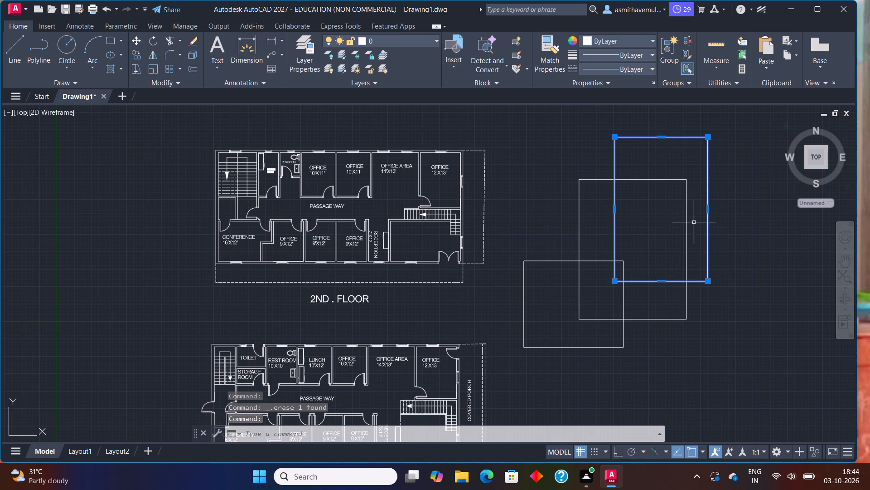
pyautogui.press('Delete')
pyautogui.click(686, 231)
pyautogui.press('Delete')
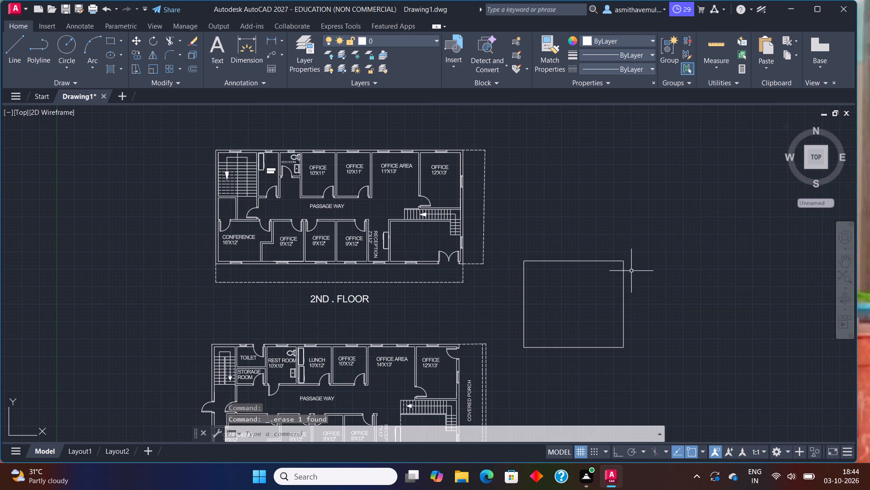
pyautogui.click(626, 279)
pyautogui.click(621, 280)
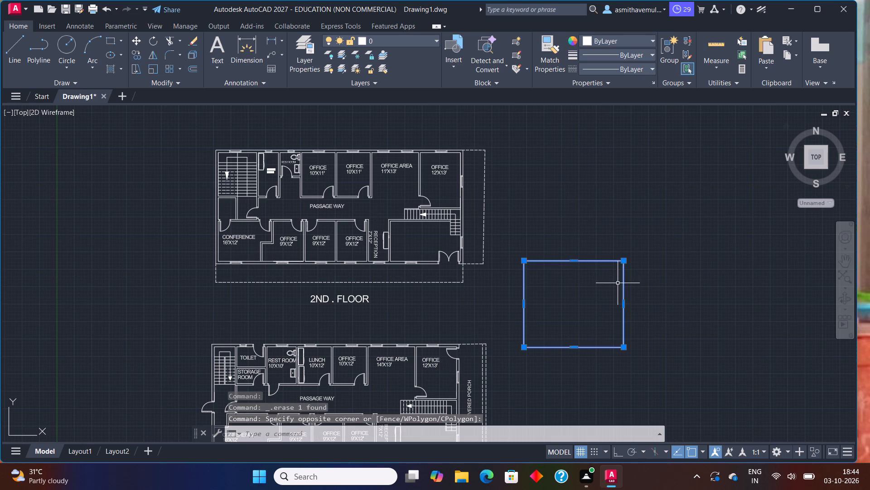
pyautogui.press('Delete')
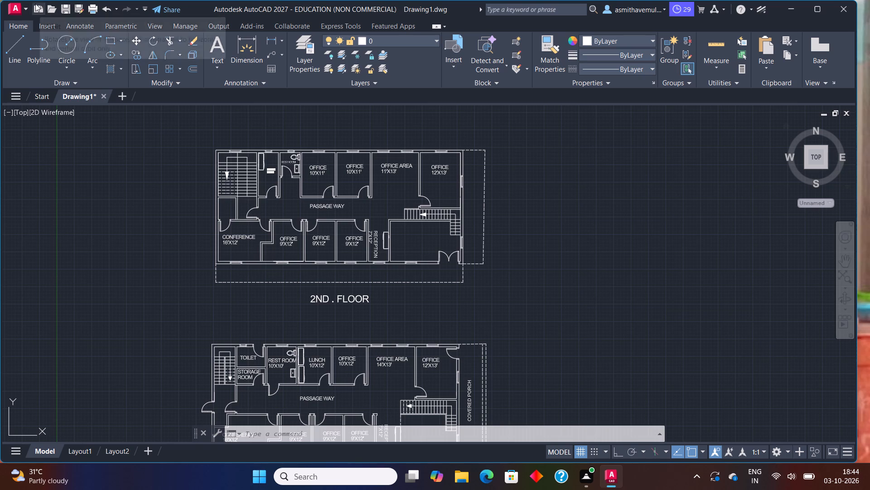
# Save the drawing to the Desktop under the file name COMMERCIAL BUILDING PLAN.
pyautogui.click(12, 9)
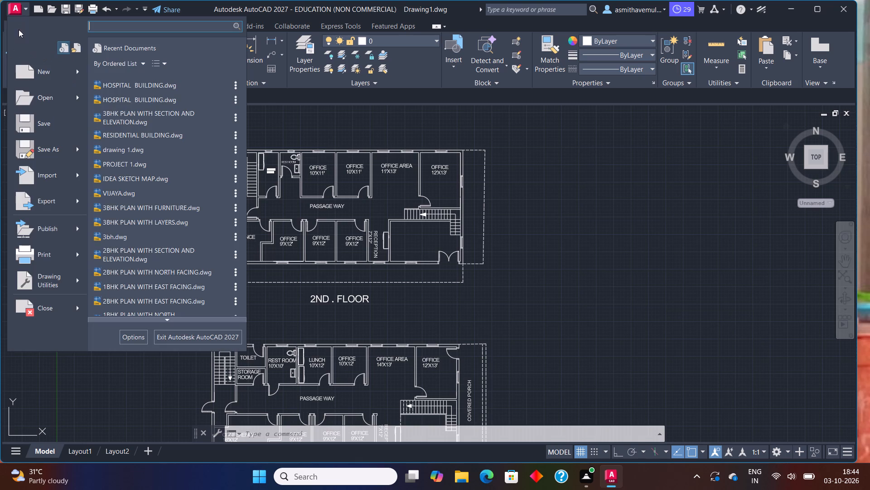
pyautogui.click(36, 147)
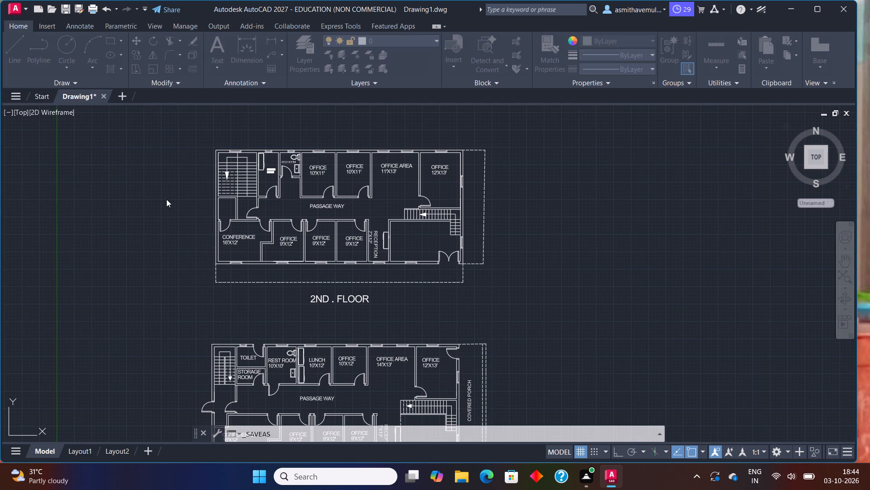
pyautogui.click(262, 197)
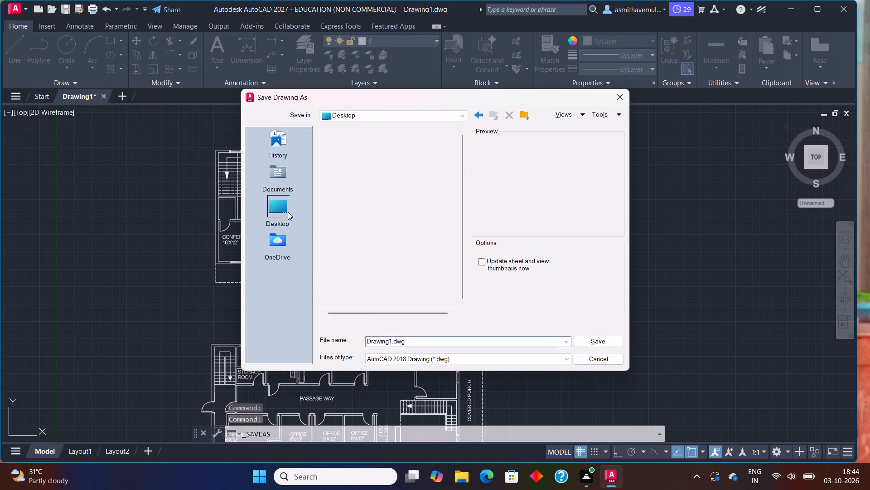
pyautogui.click(411, 340)
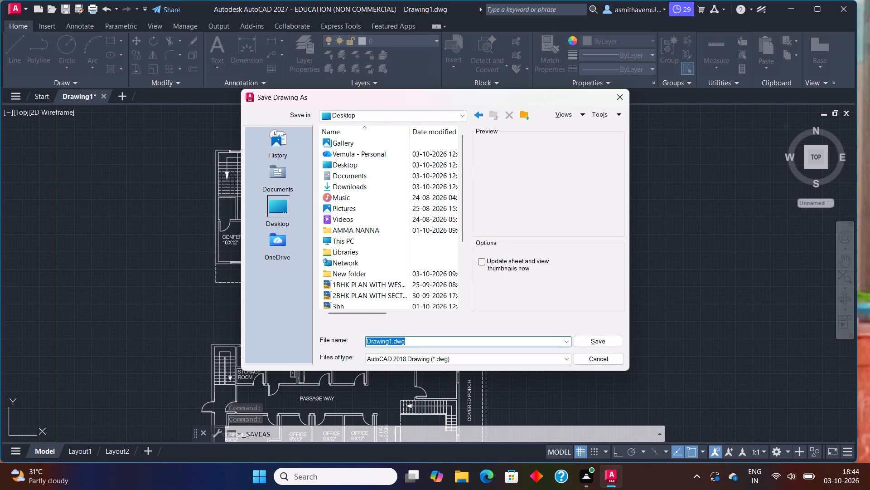
pyautogui.press('BackSpace')
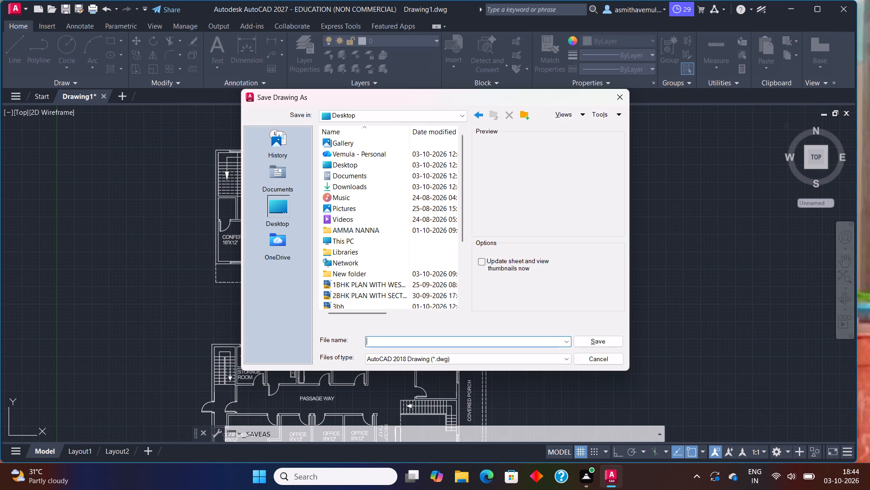
pyautogui.write('COMMER')
pyautogui.write('CIAL BUIL')
pyautogui.write('DING PLAN')
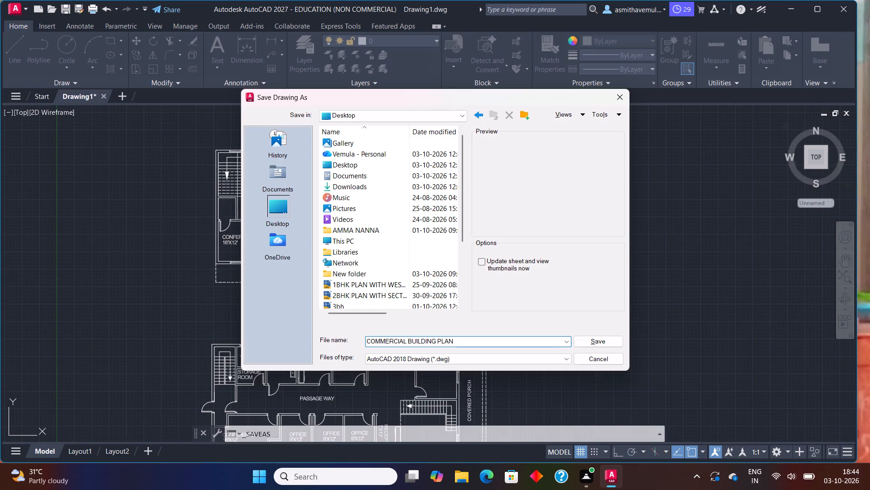
pyautogui.click(582, 340)
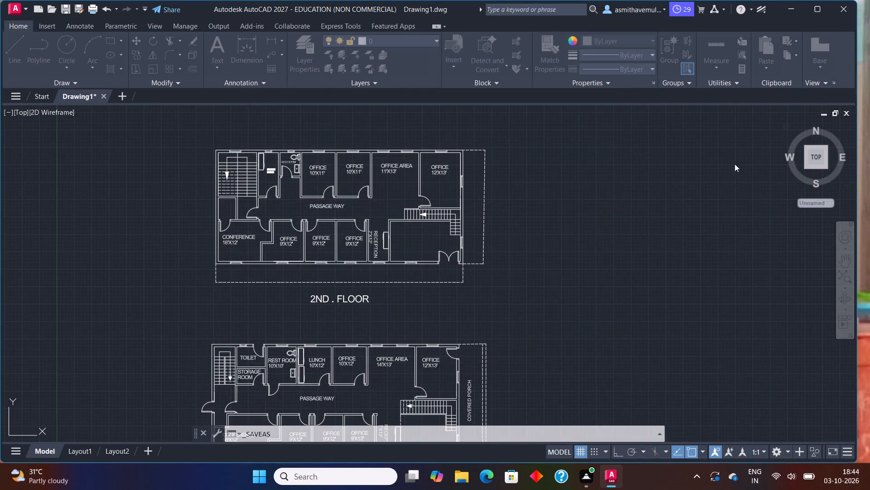
# Close the drawing application.
pyautogui.click(837, 10)
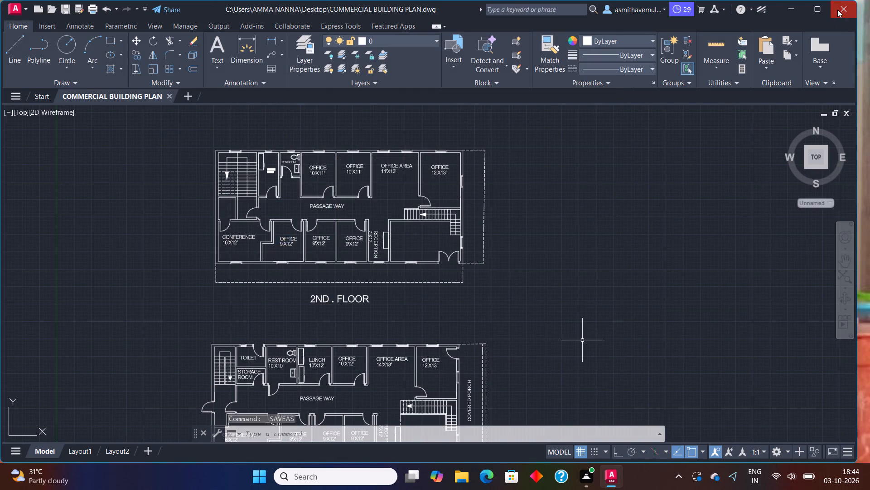